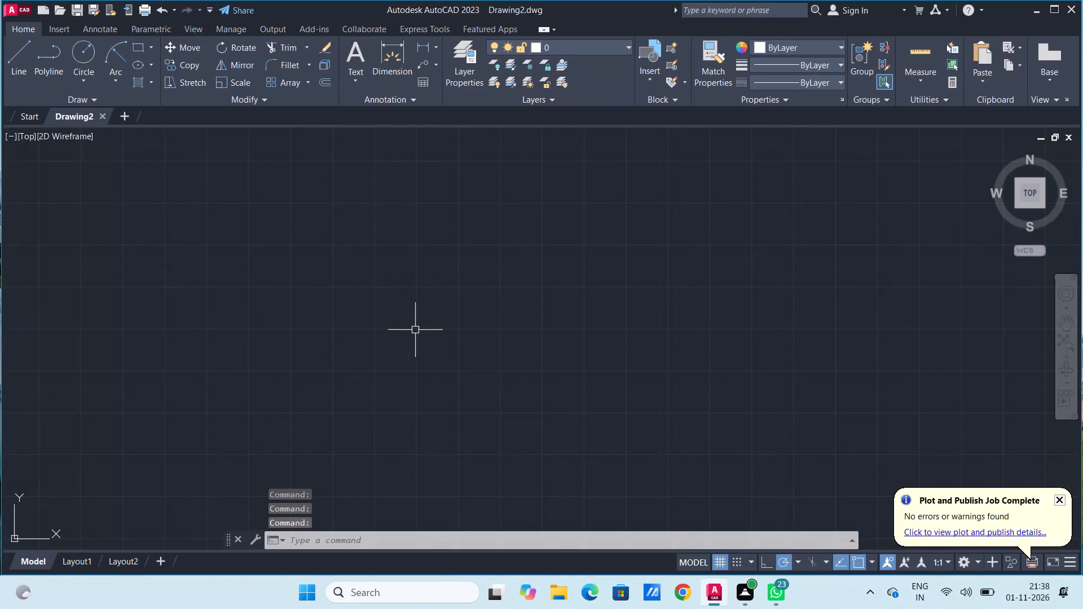
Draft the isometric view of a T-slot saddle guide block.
Turn on command logging with LOGFILEON.
click(457, 532)
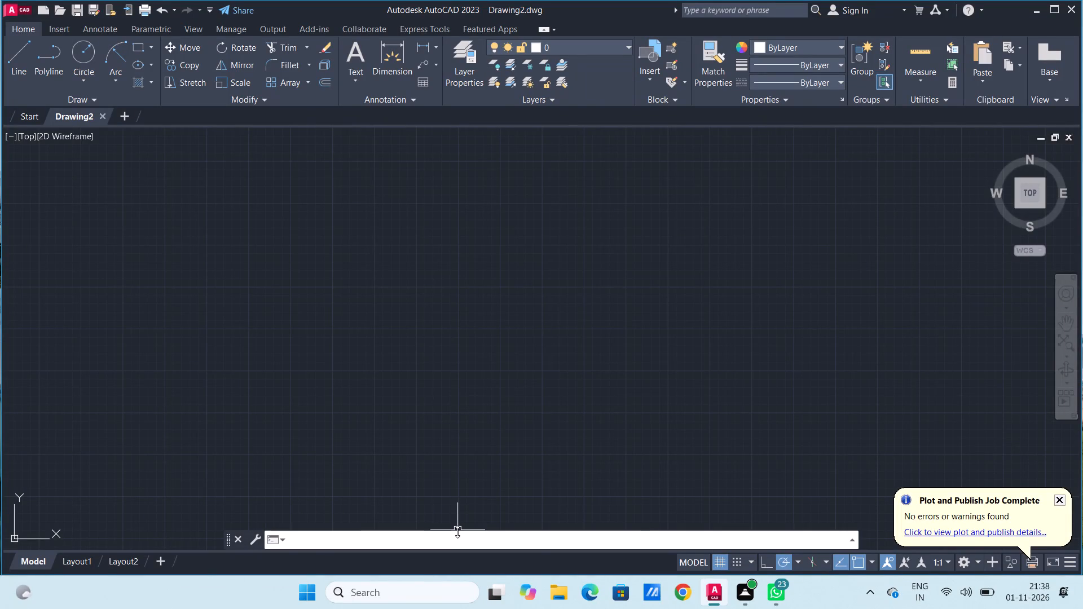
text(log)
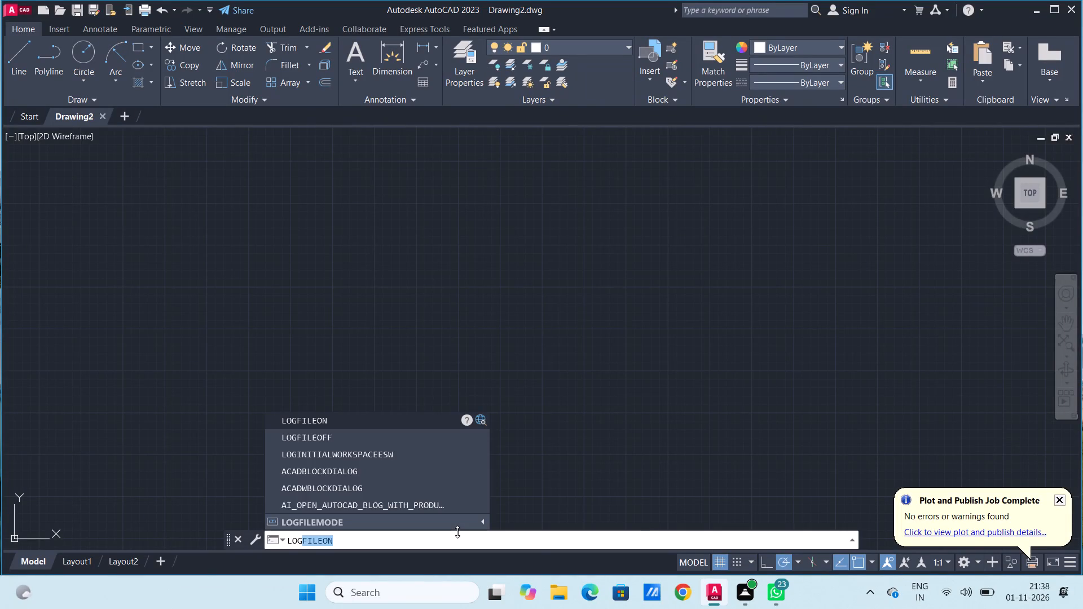
key(Return)
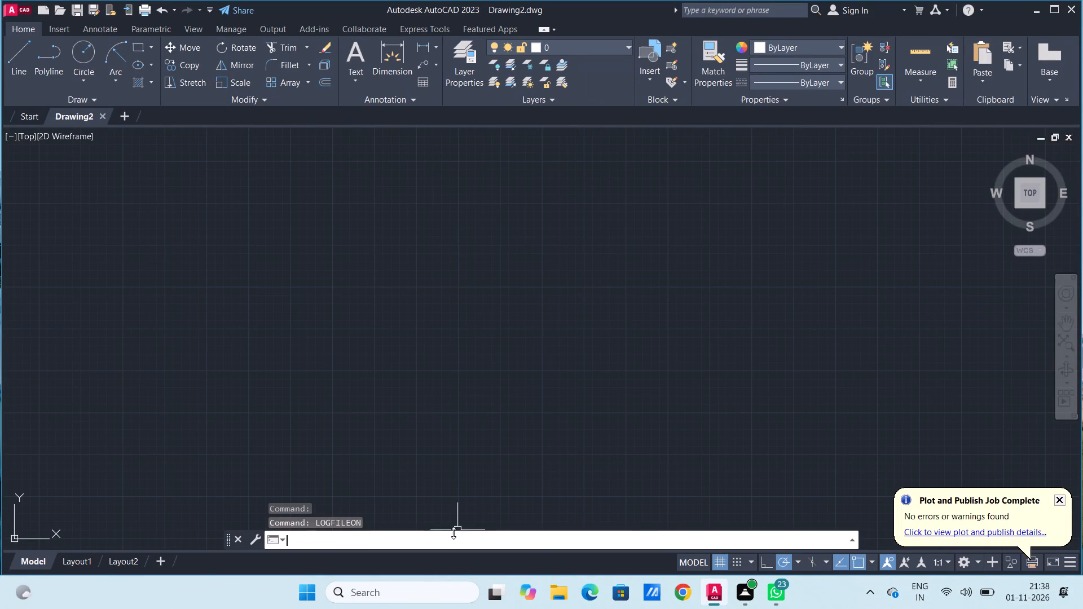
Turn on isometric drafting and set the isoplane to Top.
click(811, 561)
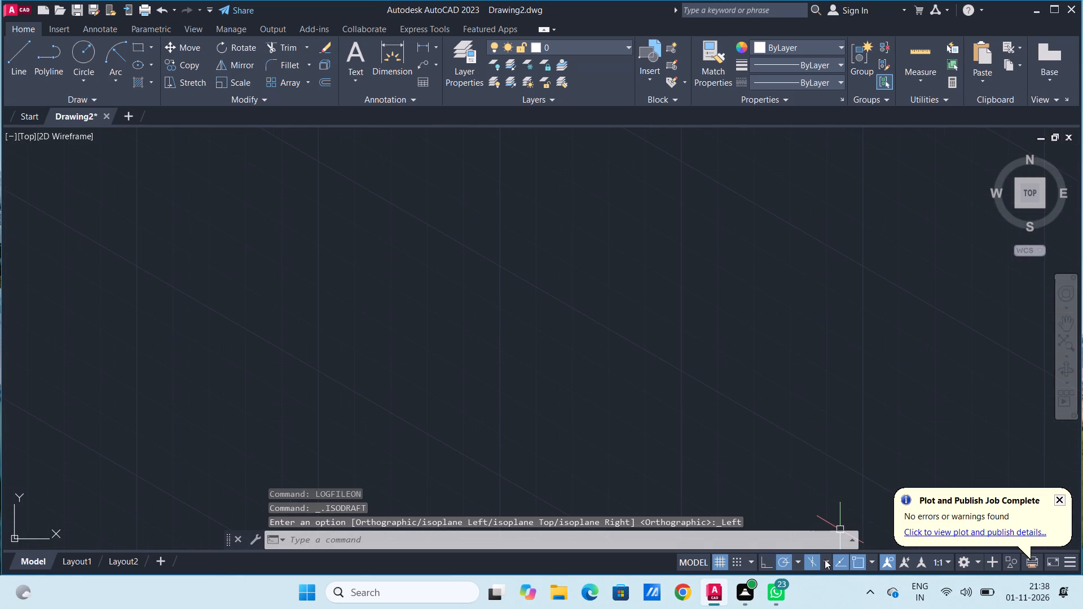
click(825, 559)
click(844, 527)
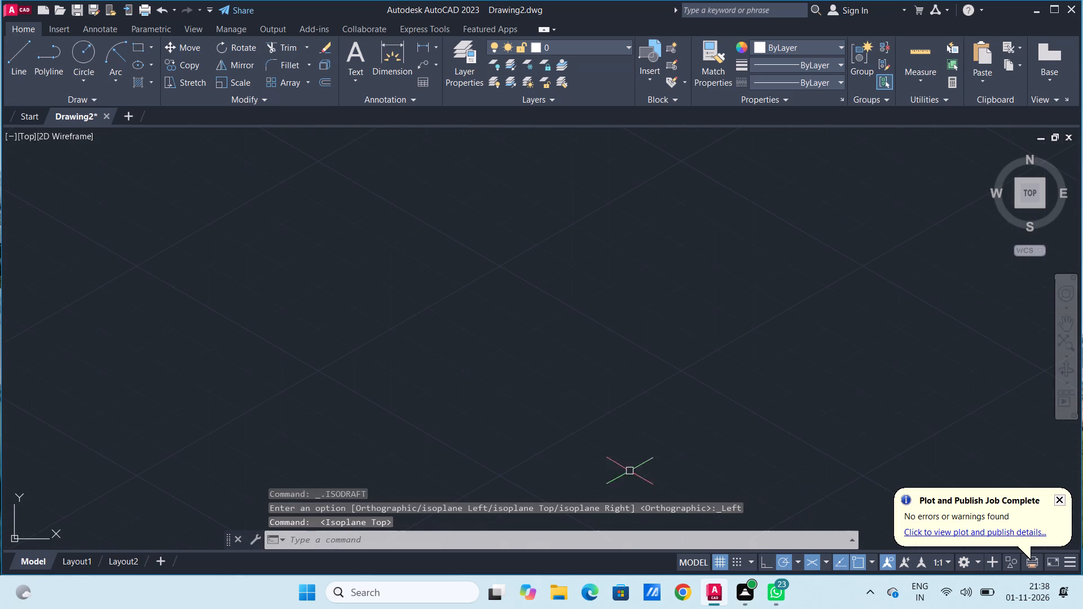
Run LOGFILEON once more from the recent commands.
click(285, 541)
click(334, 515)
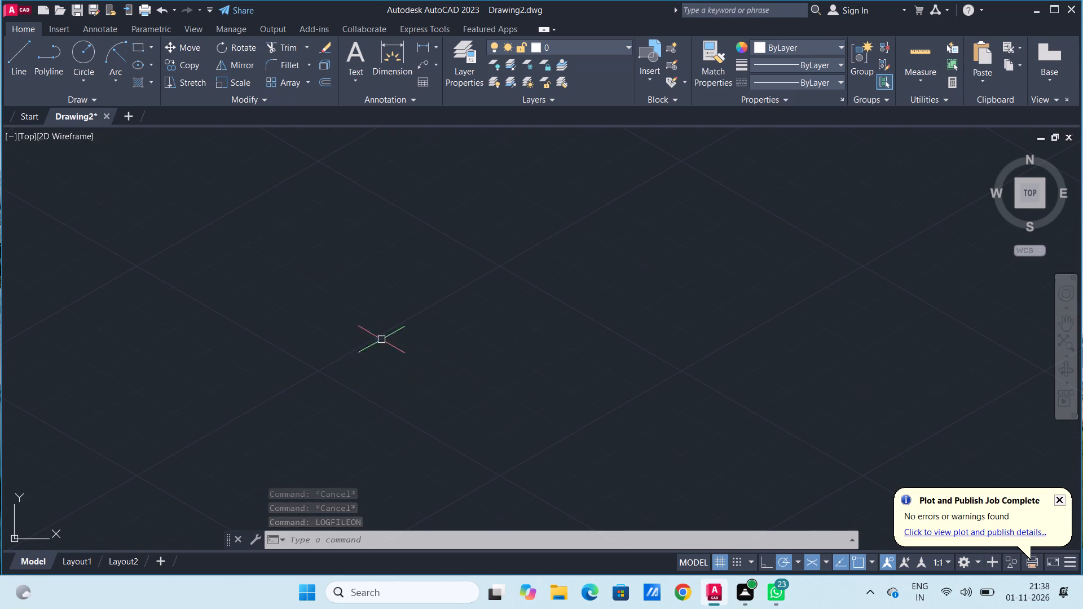
Draw a single line 42 units long at 30° in the empty drawing area.
click(16, 52)
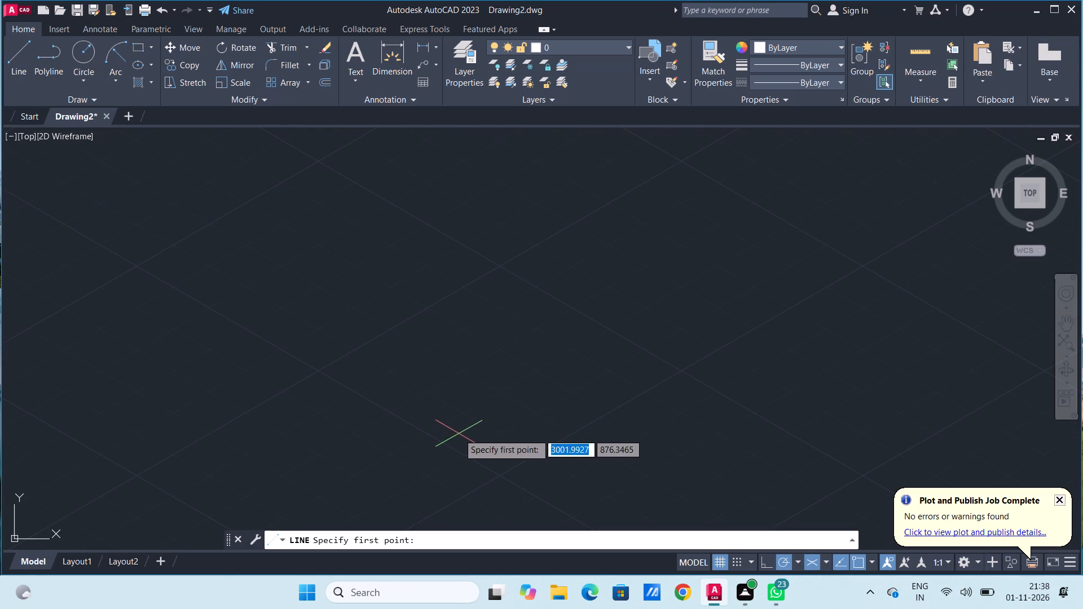
click(454, 387)
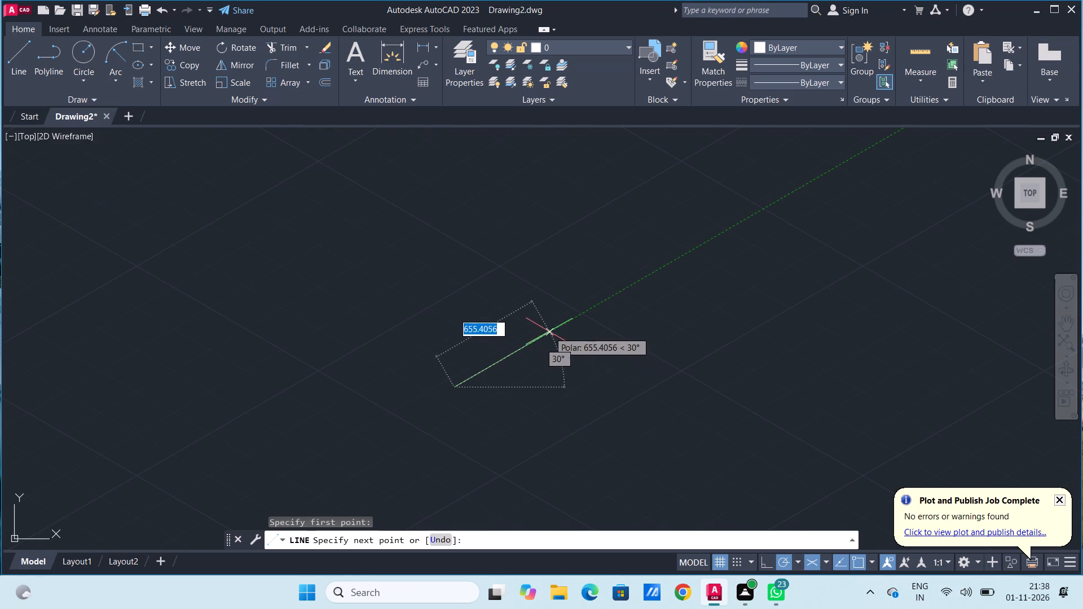
scroll(448, 389, up, 5)
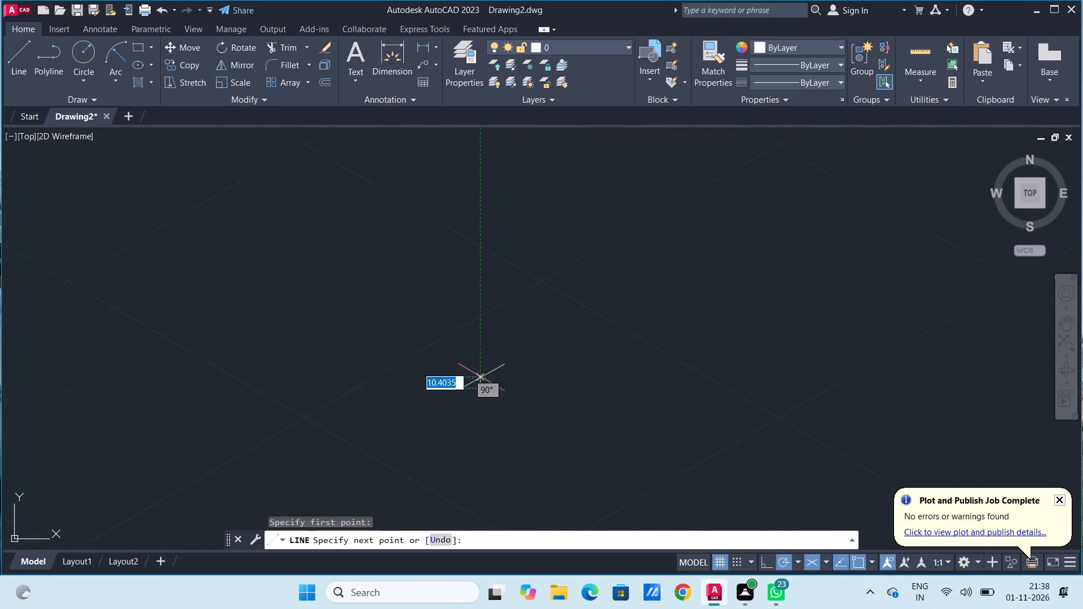
scroll(481, 377, up, 2)
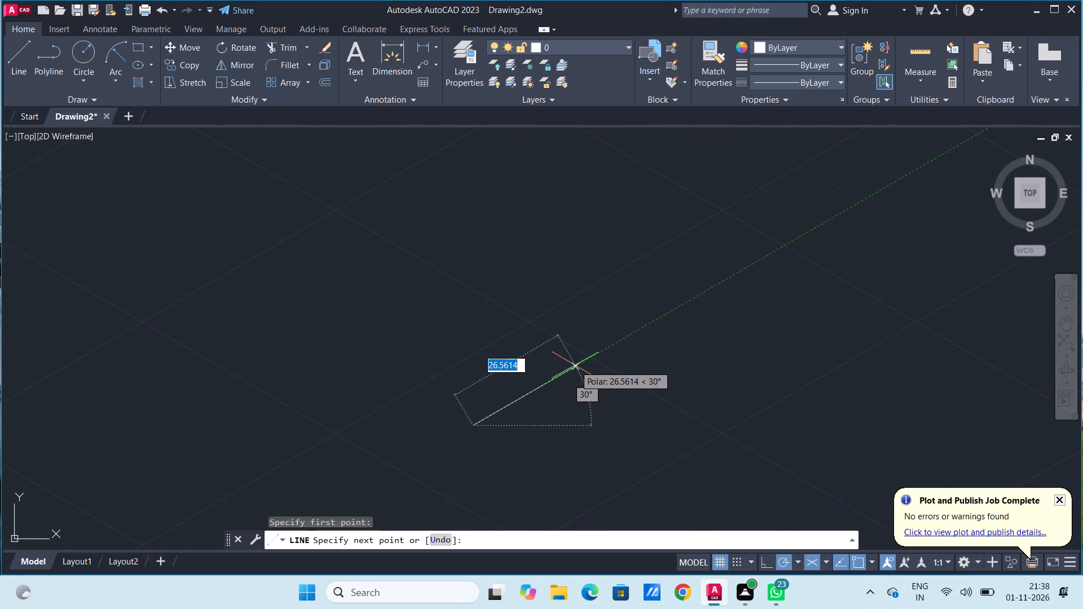
text(42)
key(Return)
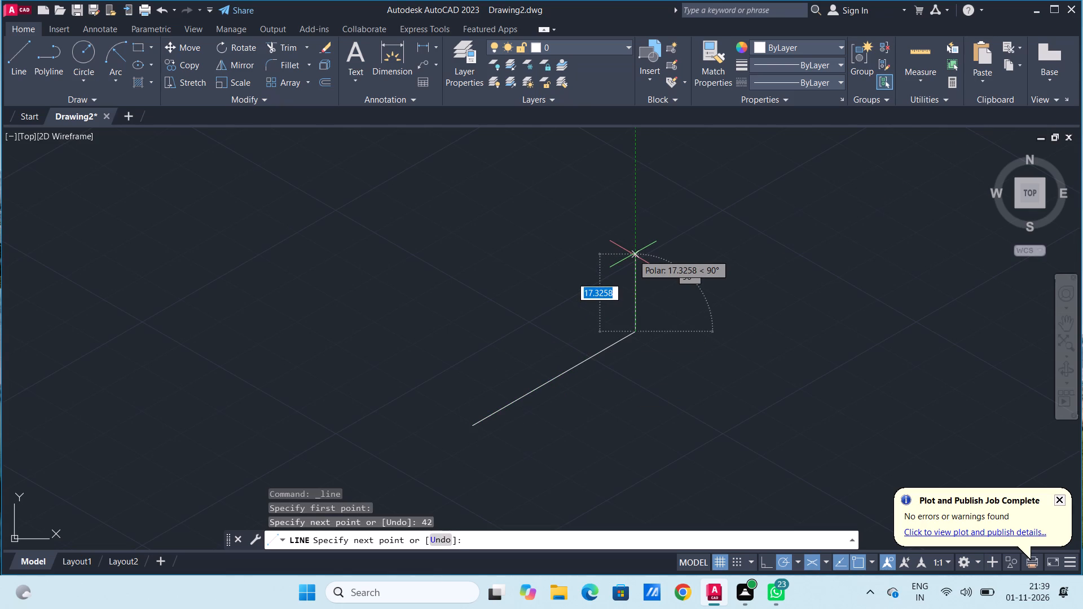
scroll(633, 257, down, 1)
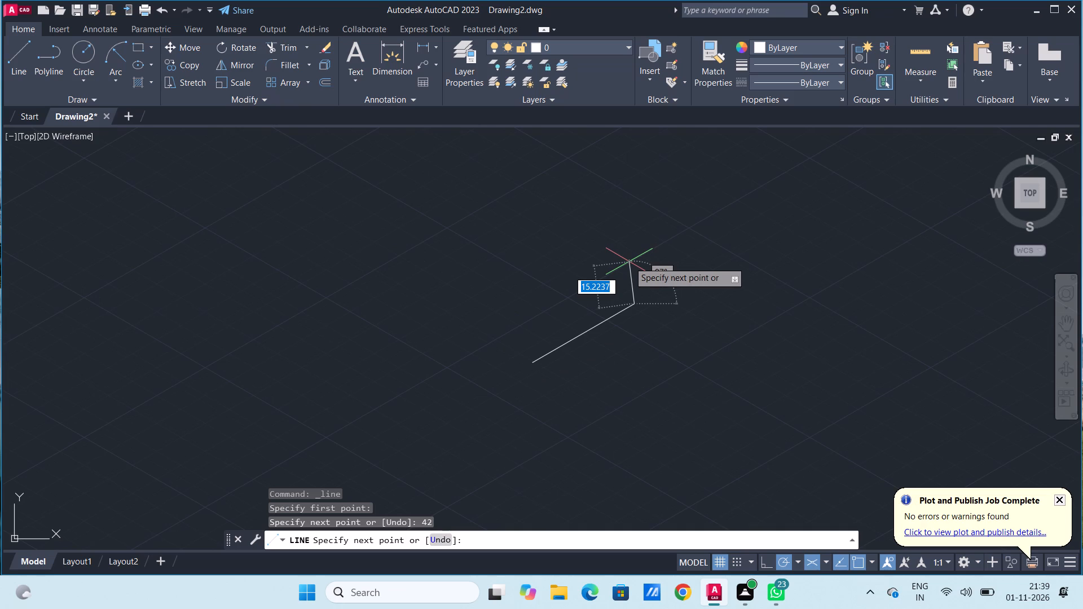
key(space)
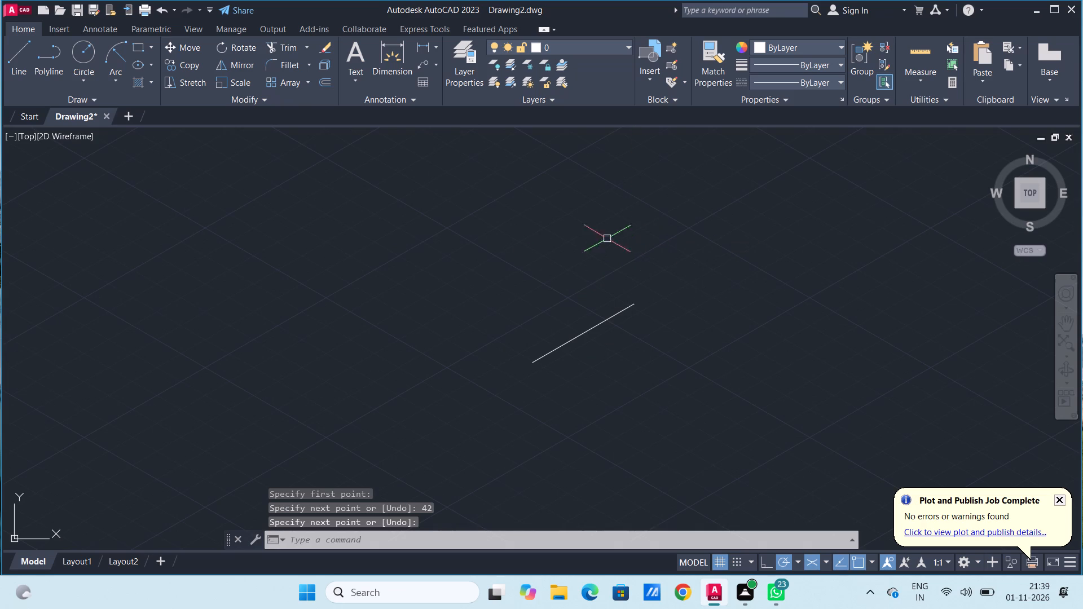
Draw a closed side face from the 42-unit line's lower endpoint: 80 at 150°, 40 straight up, 80 at 330°, and back to the start.
click(28, 55)
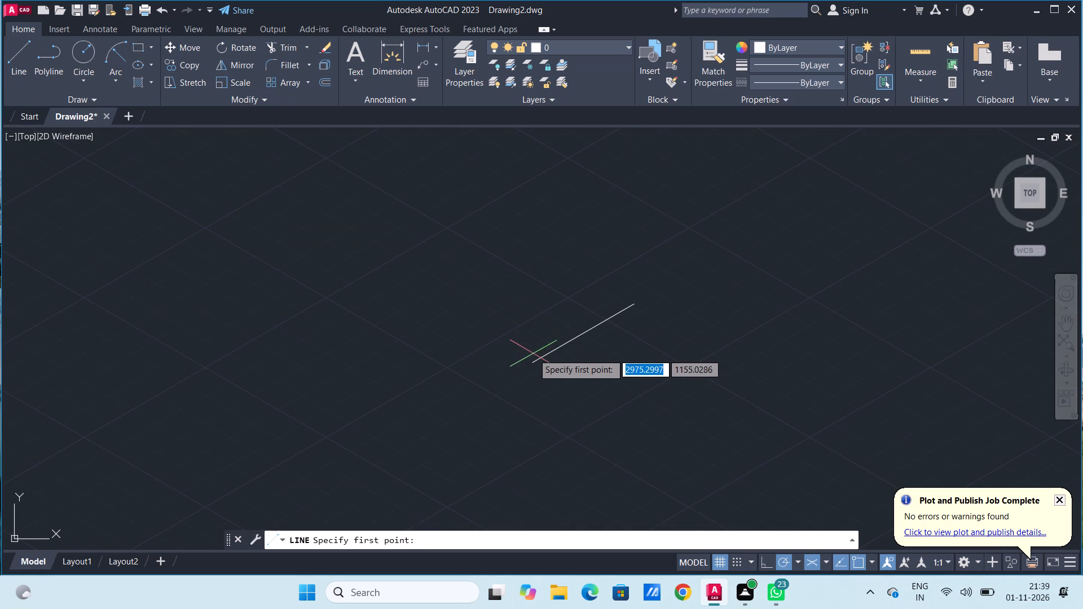
click(534, 363)
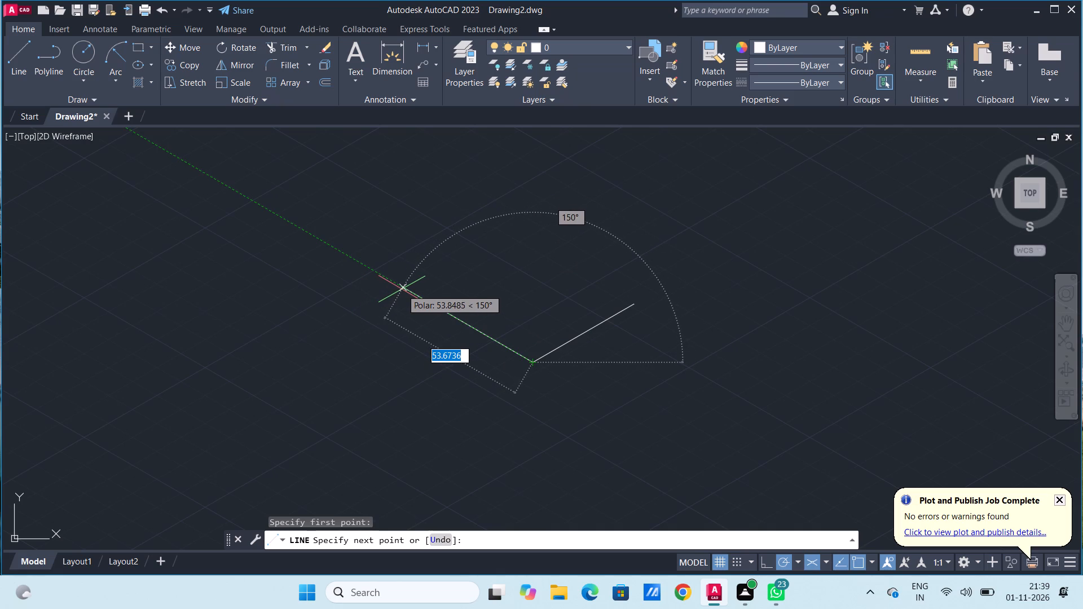
text(80)
key(Return)
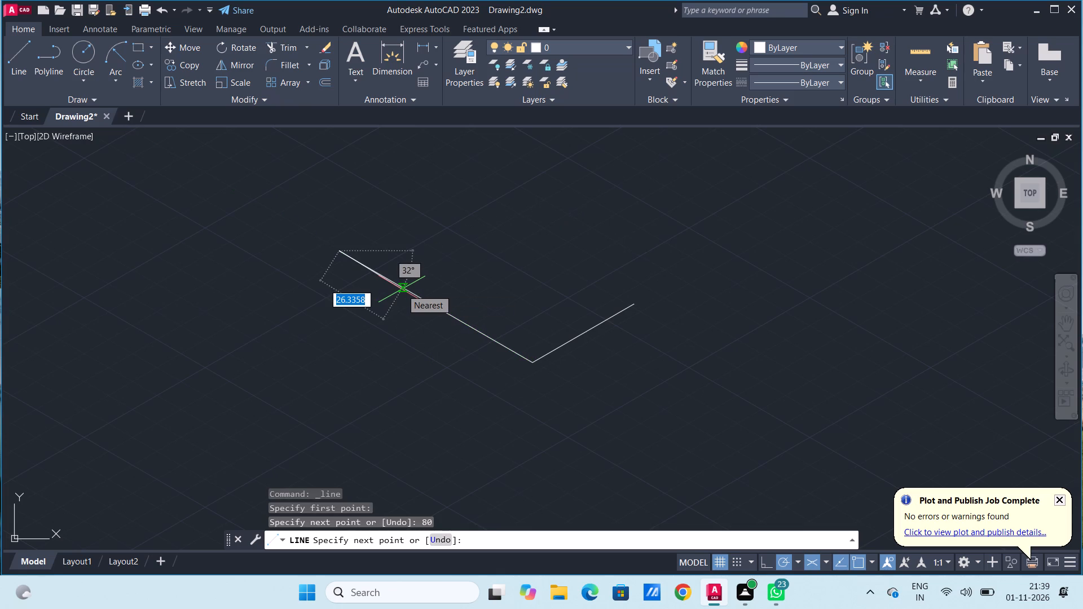
scroll(403, 290, up, 1)
scroll(485, 298, down, 1)
middle_drag(529, 298, 617, 439)
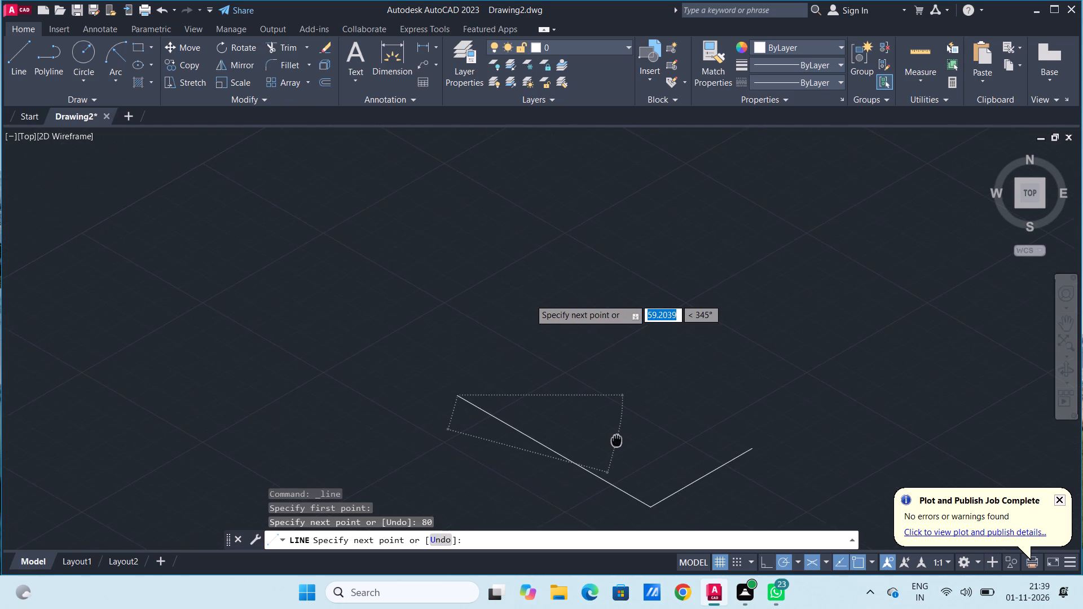
middle_drag(617, 439, 600, 404)
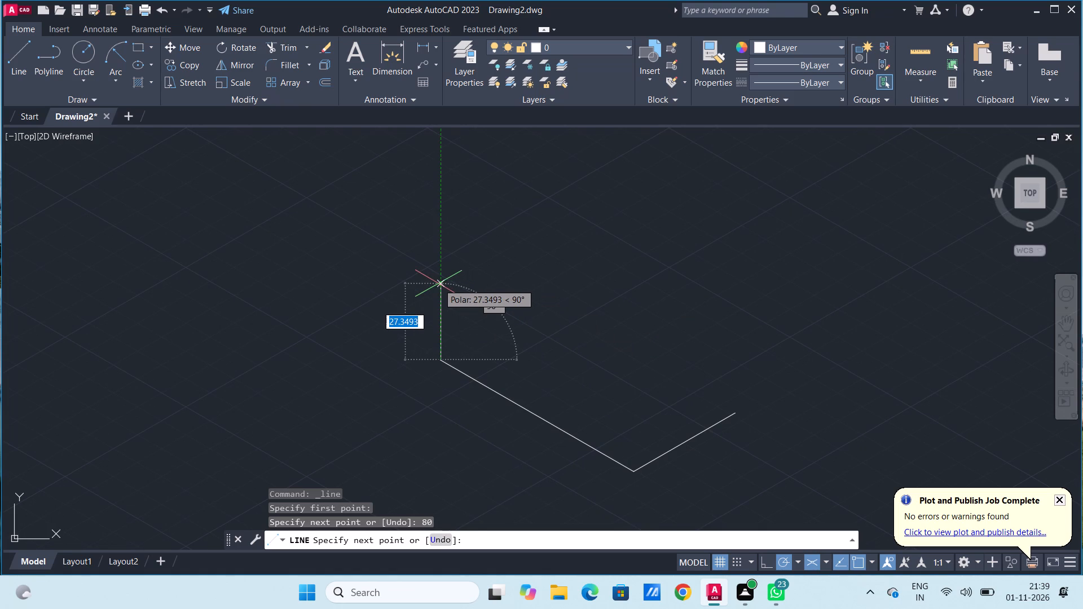
text(40)
key(Return)
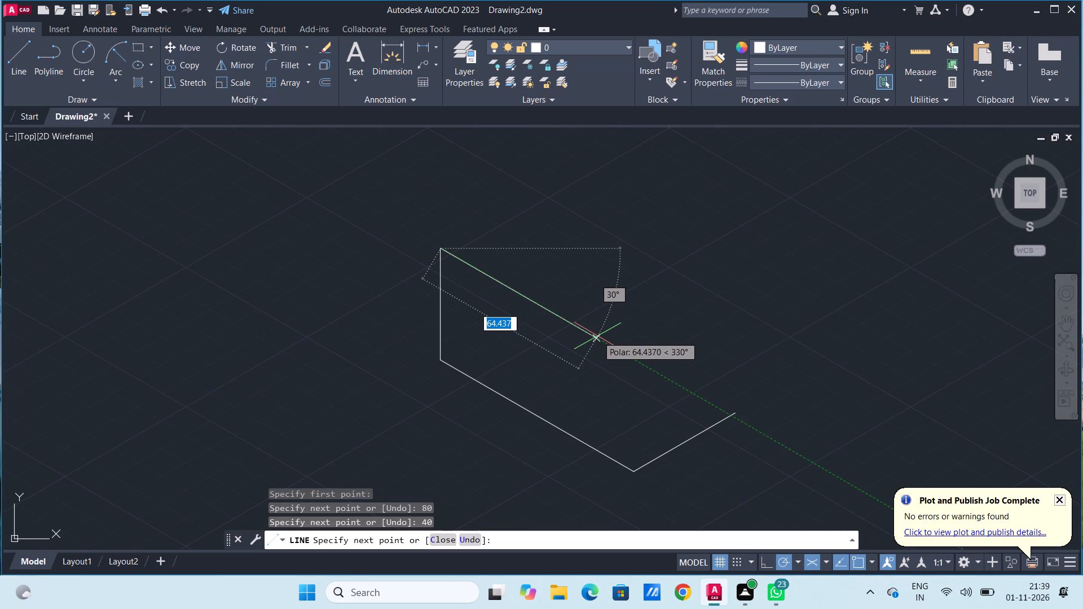
text(80)
key(Return)
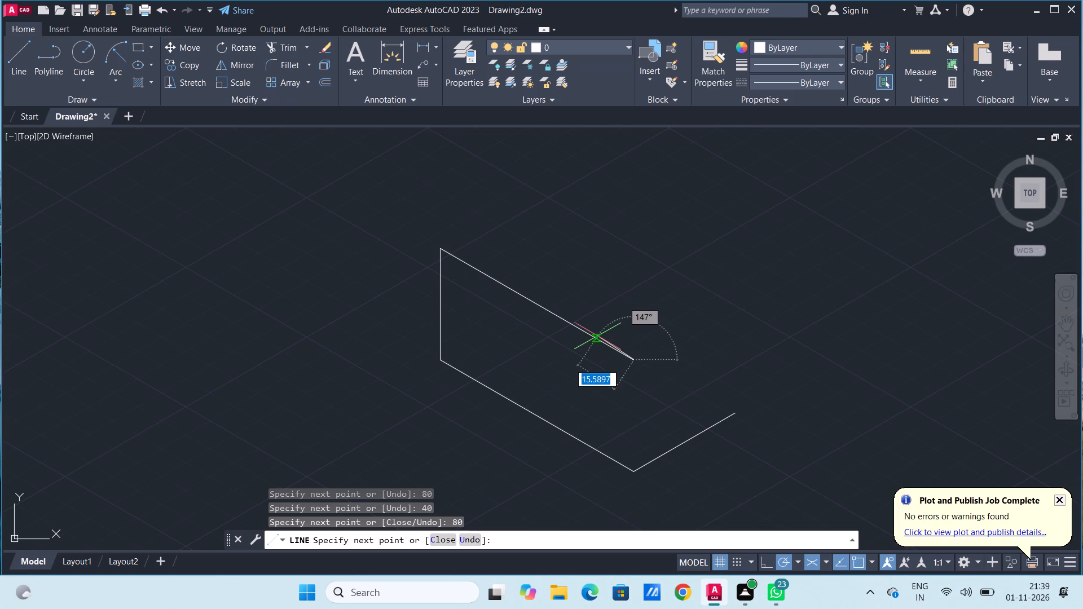
click(635, 476)
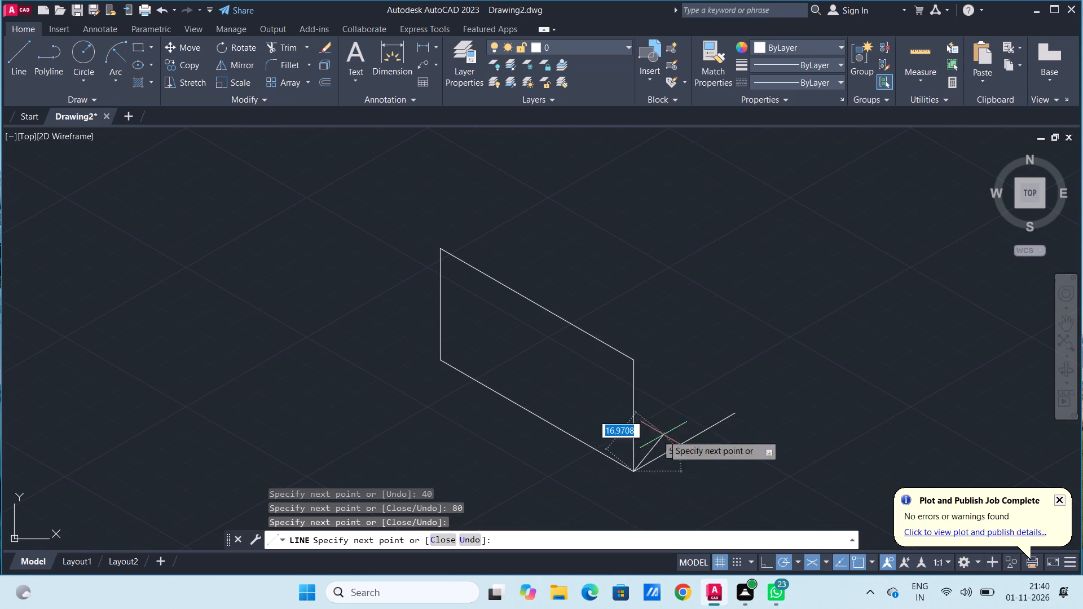
key(space)
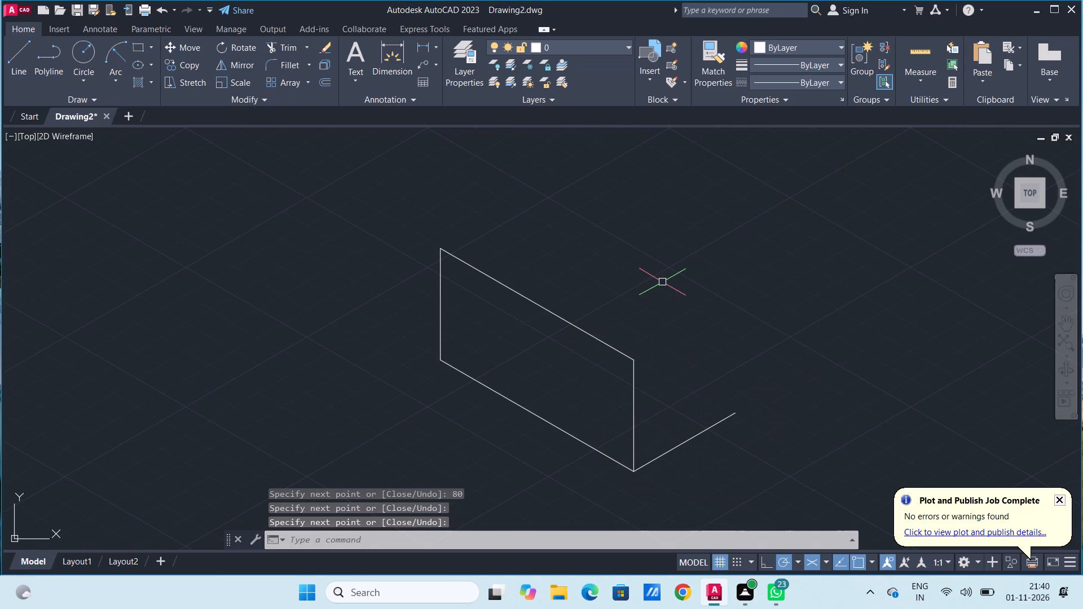
Fillet the corner between the side face's upper sloping edge and its right vertical edge with a radius of 24.
text(fil)
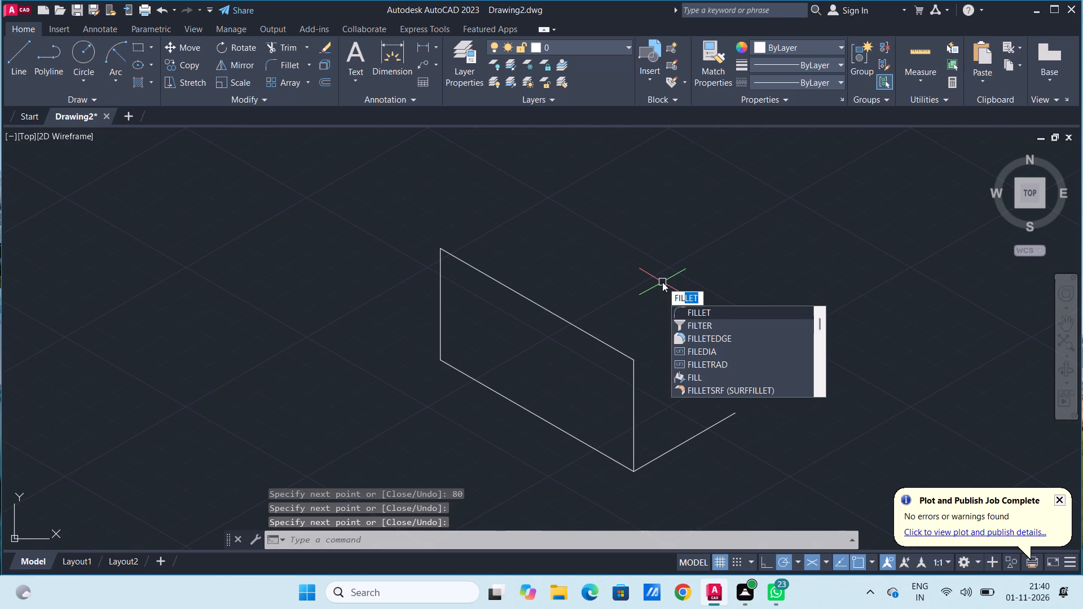
key(Return)
key(r)
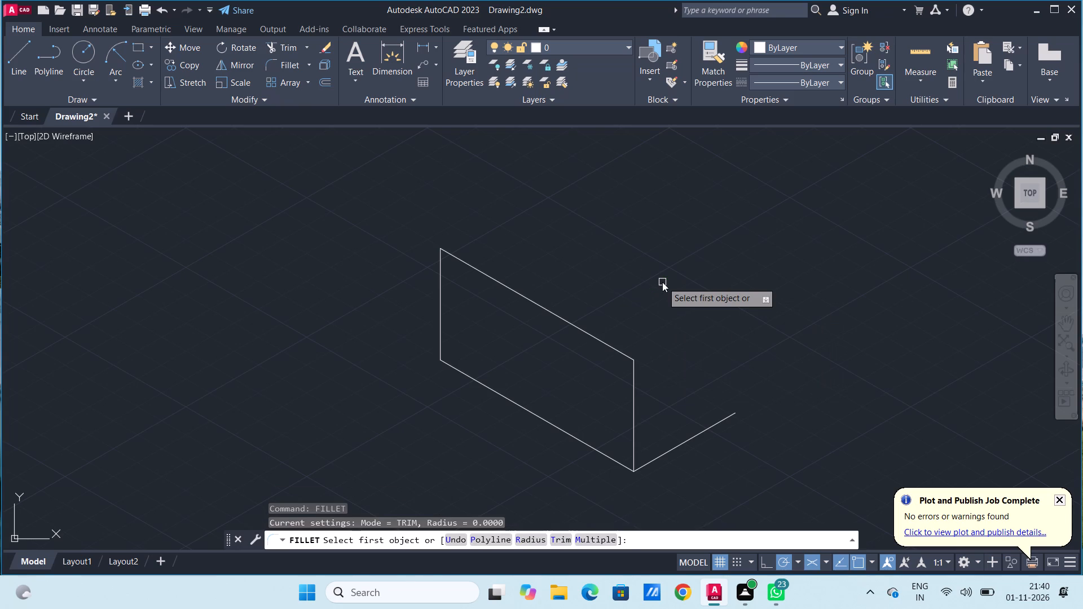
key(Return)
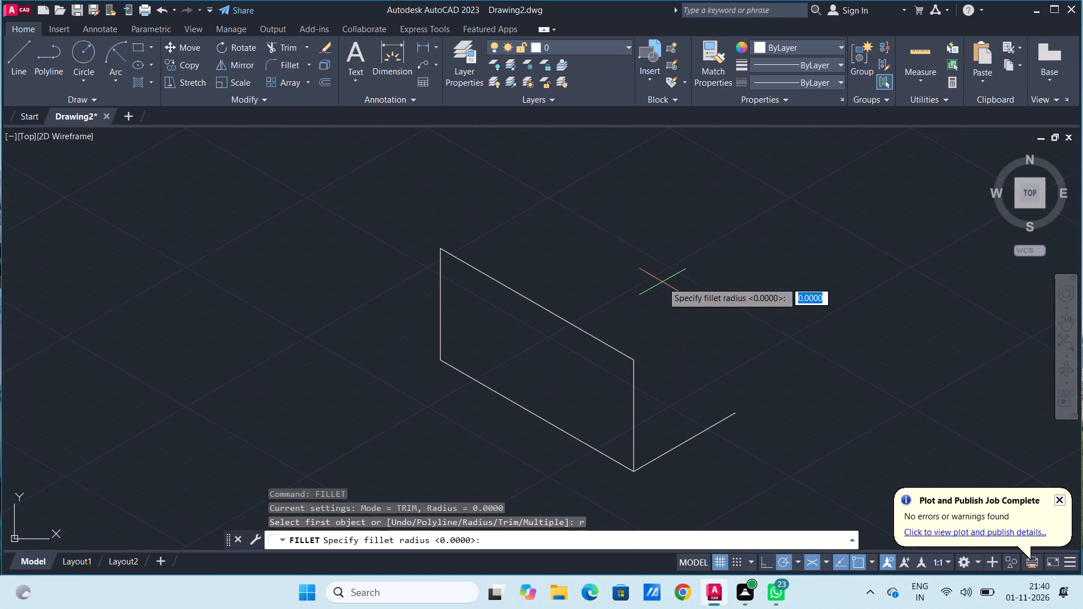
text(24)
key(Return)
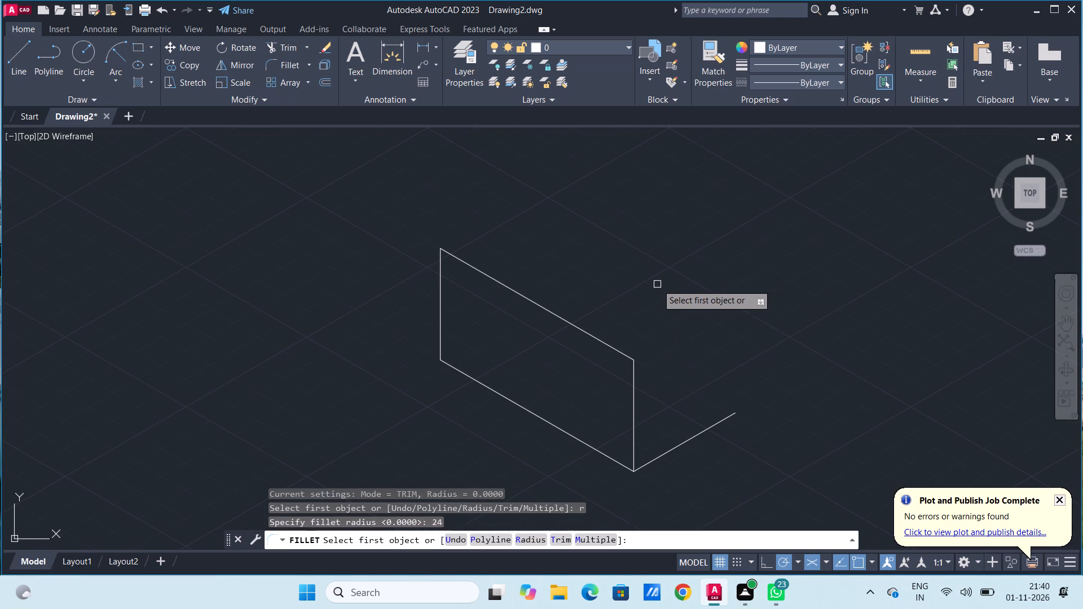
click(613, 349)
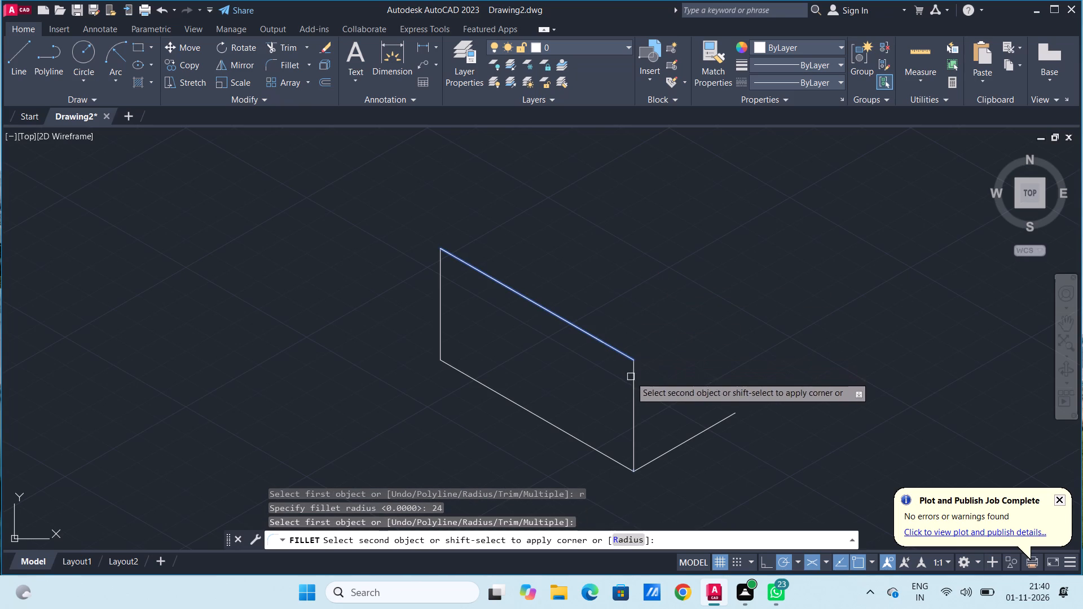
click(632, 378)
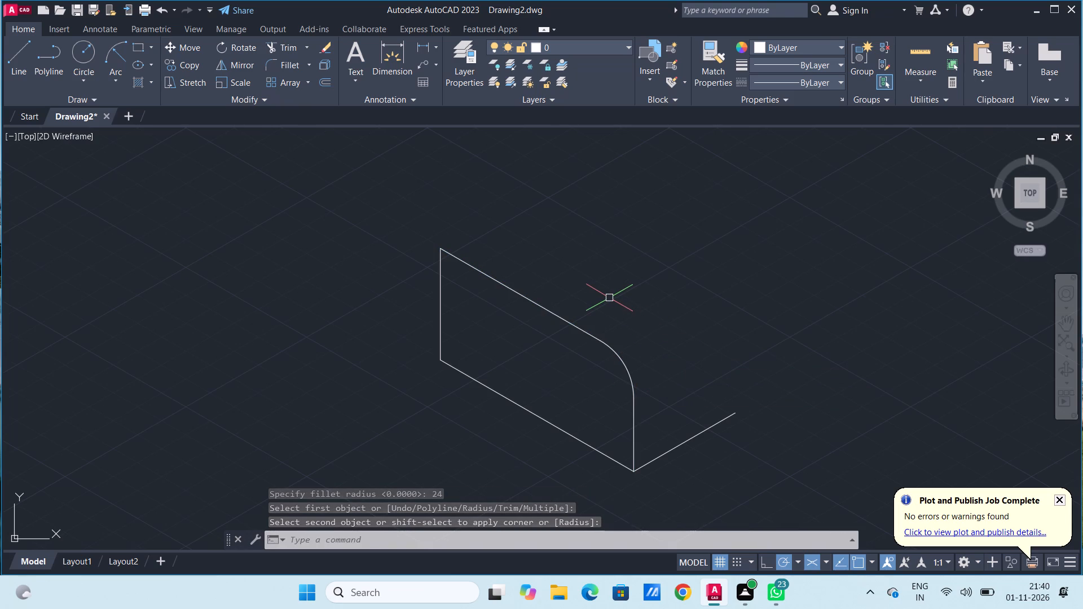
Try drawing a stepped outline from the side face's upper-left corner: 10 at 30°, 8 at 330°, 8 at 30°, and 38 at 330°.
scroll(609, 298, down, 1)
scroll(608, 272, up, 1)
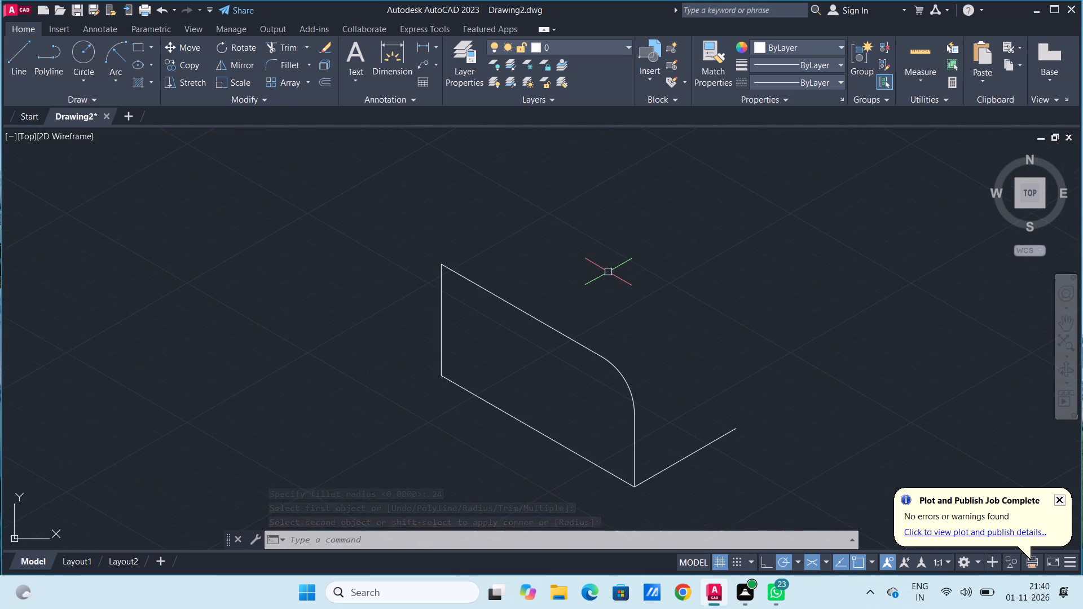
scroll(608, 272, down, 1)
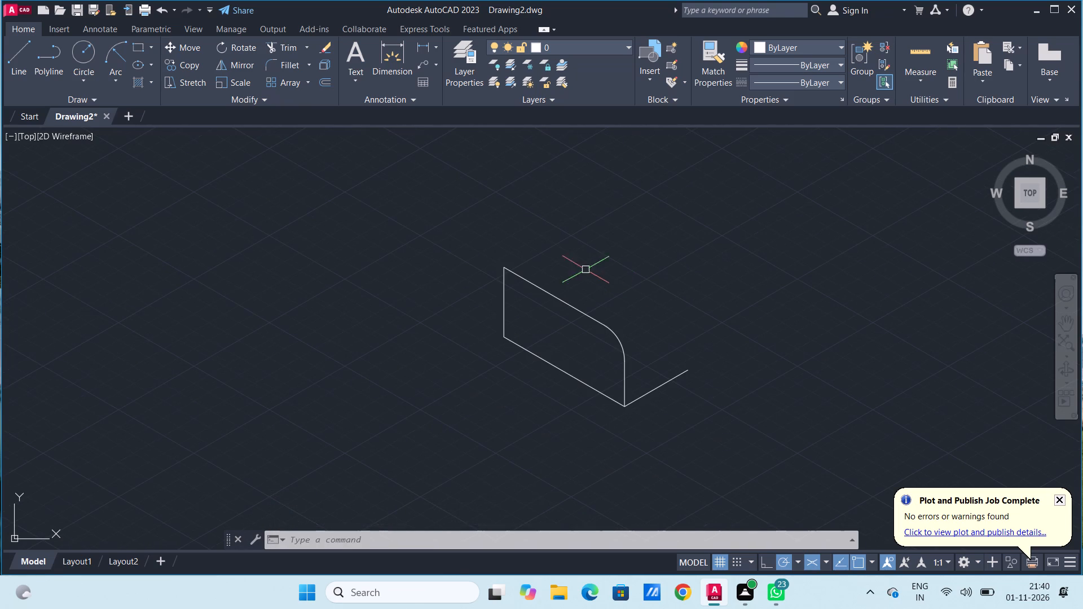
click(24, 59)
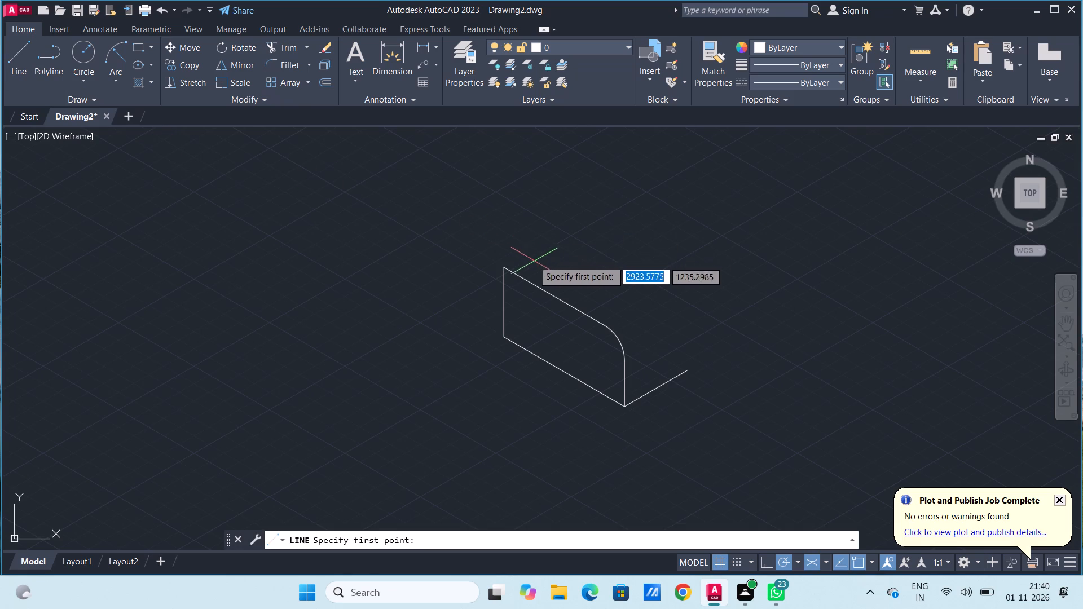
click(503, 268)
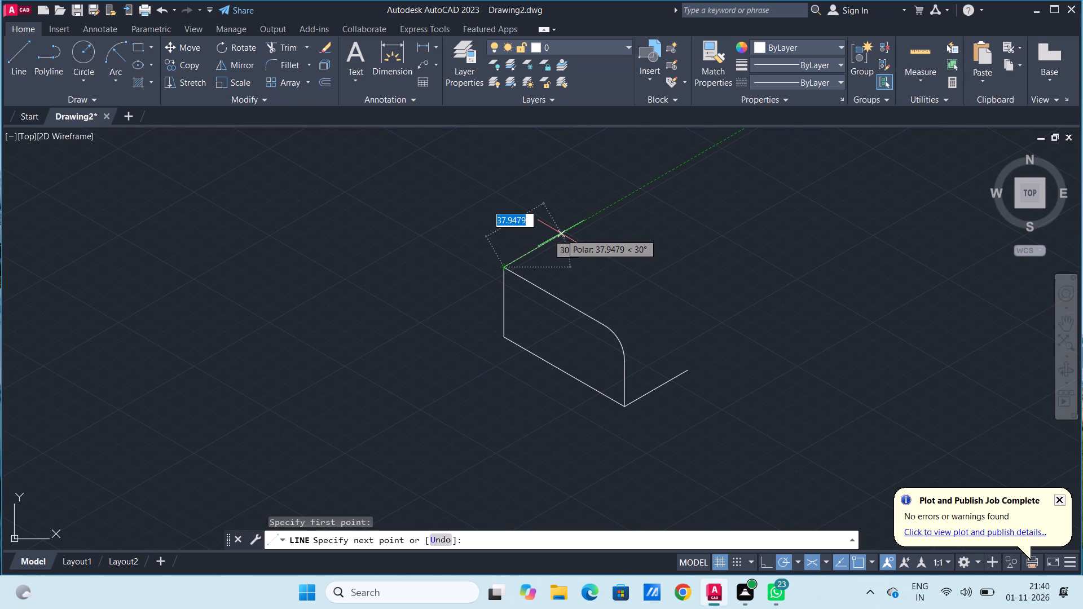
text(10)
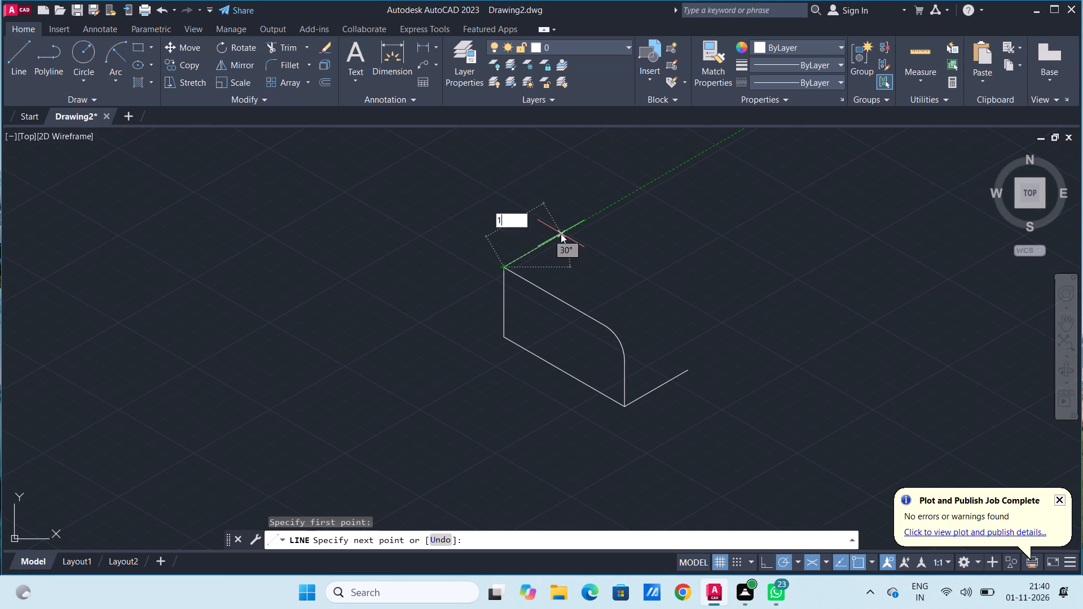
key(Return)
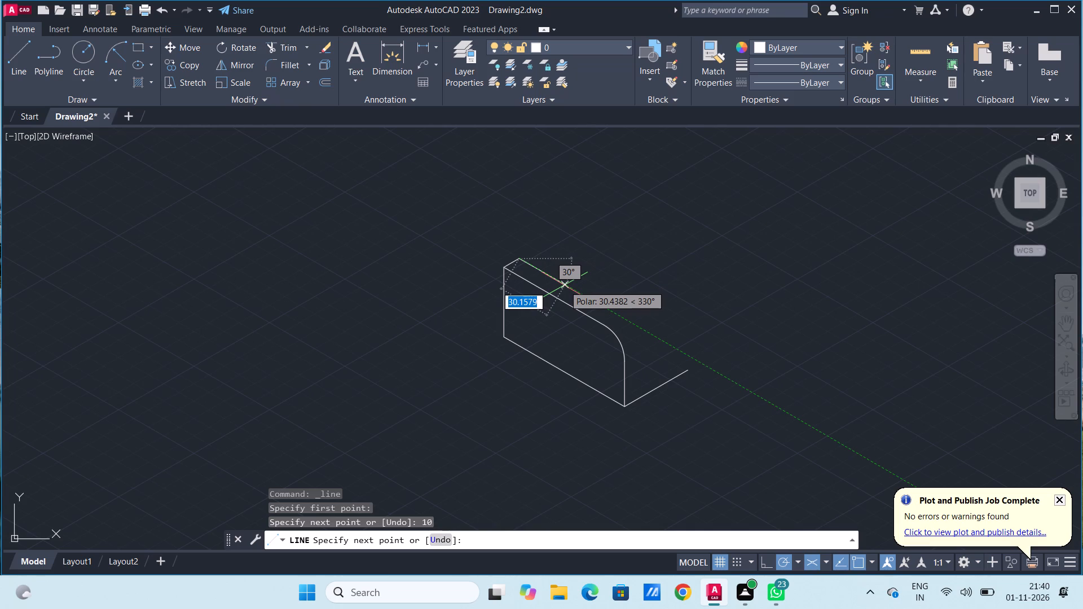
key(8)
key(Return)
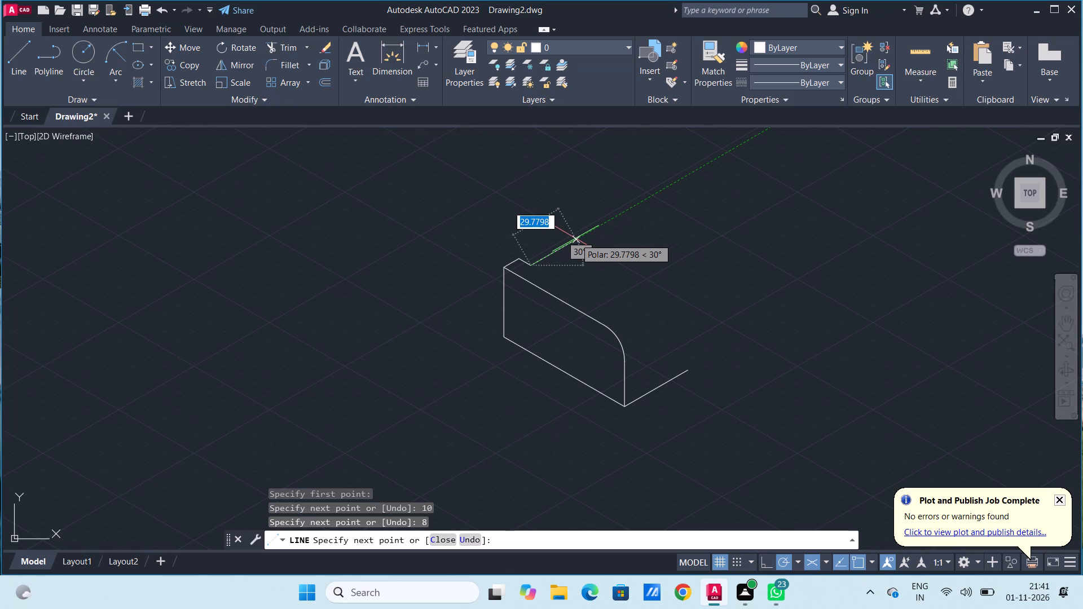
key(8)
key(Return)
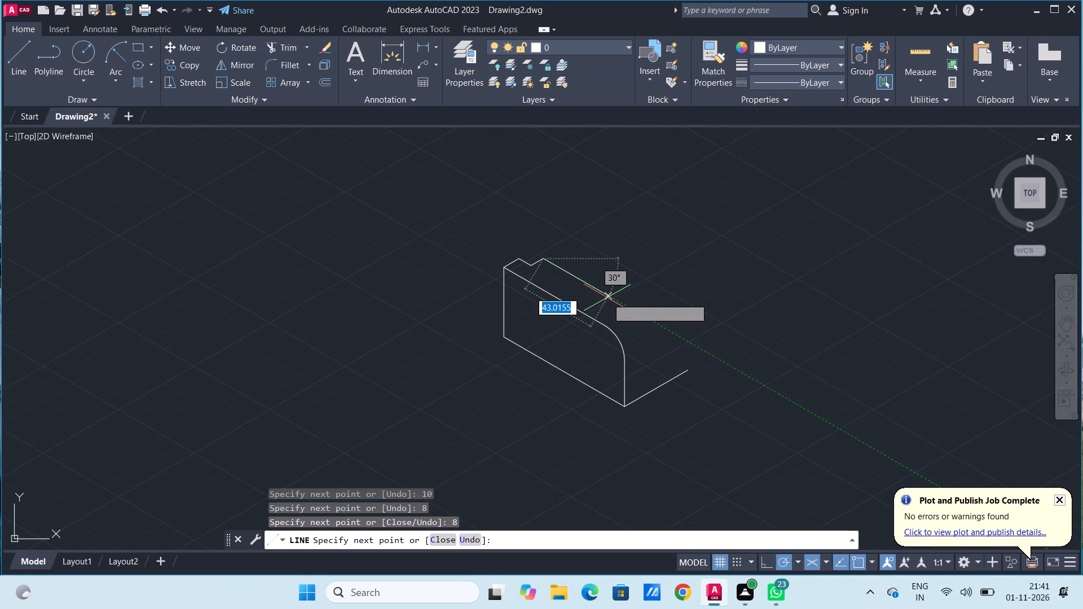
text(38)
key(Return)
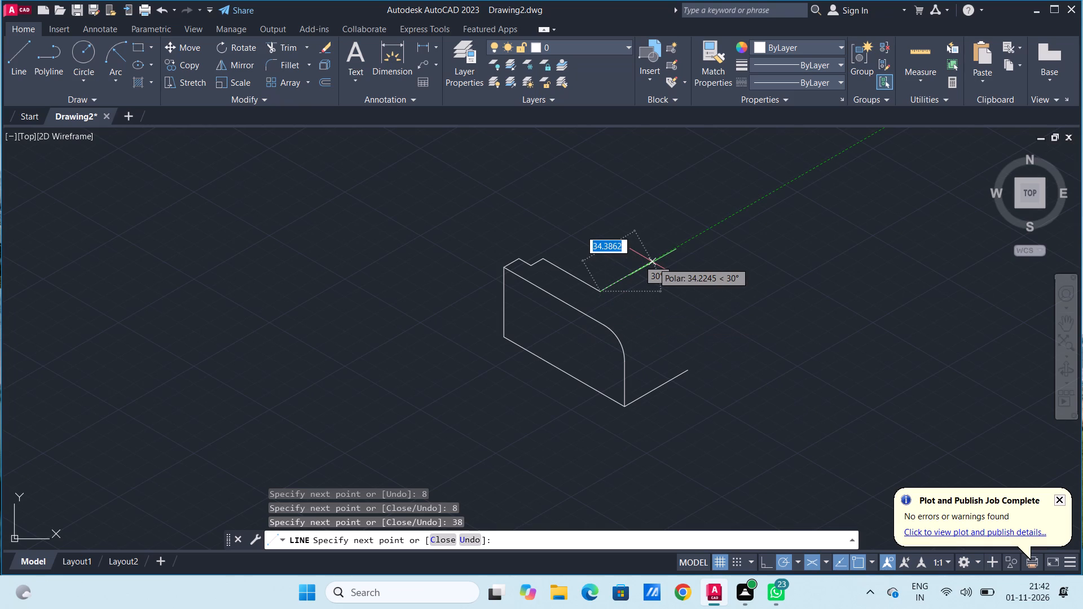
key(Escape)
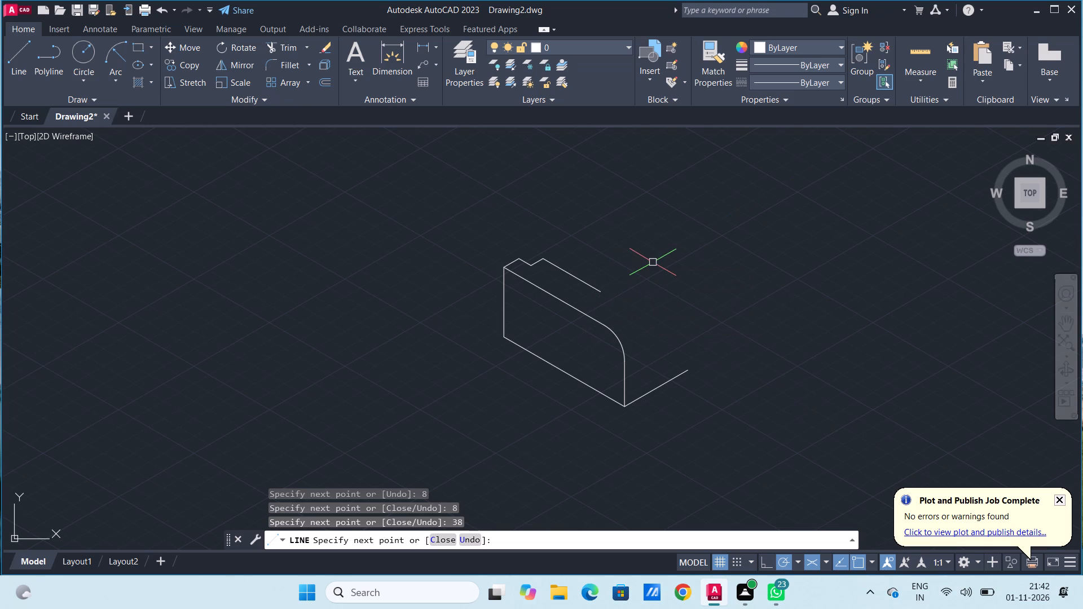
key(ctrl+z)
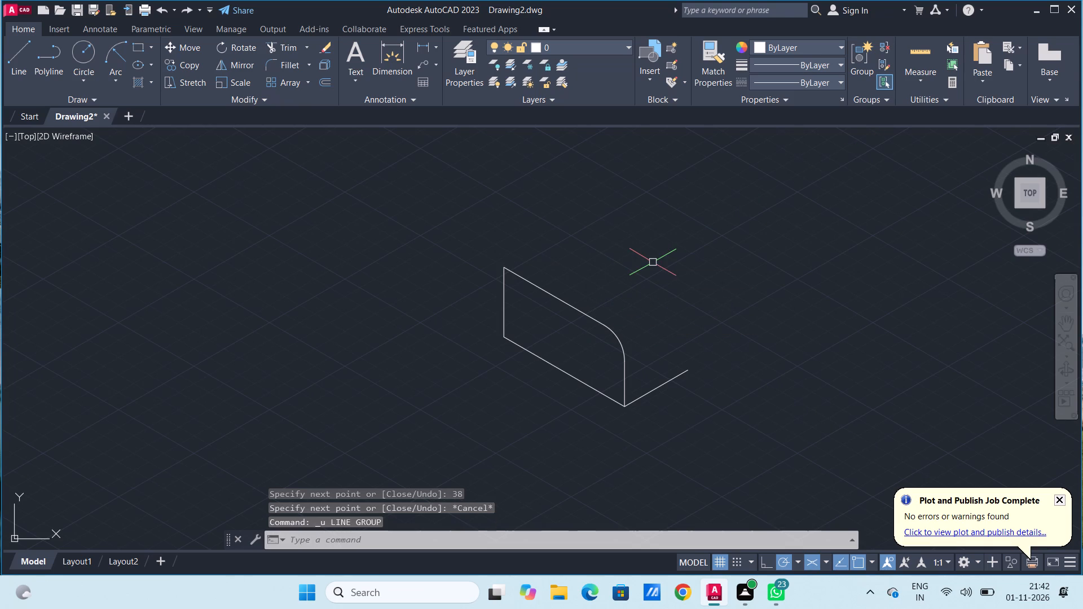
Draw a stepped outline from the side face's upper-left corner: 10 at 30°, 8 at 330°, 8 at 30°, and 72 at 330°.
click(22, 54)
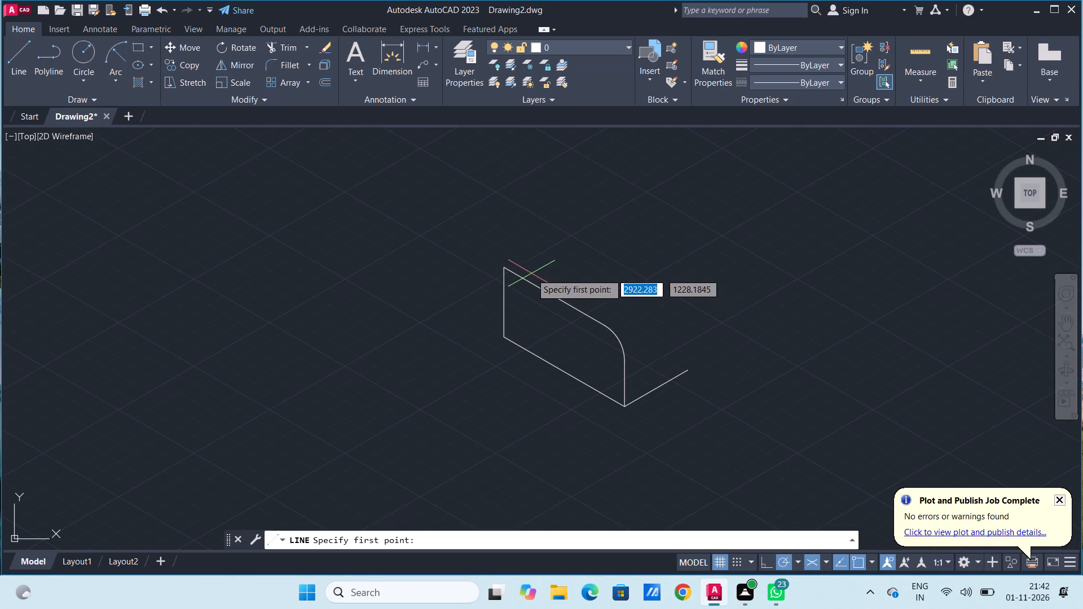
click(505, 266)
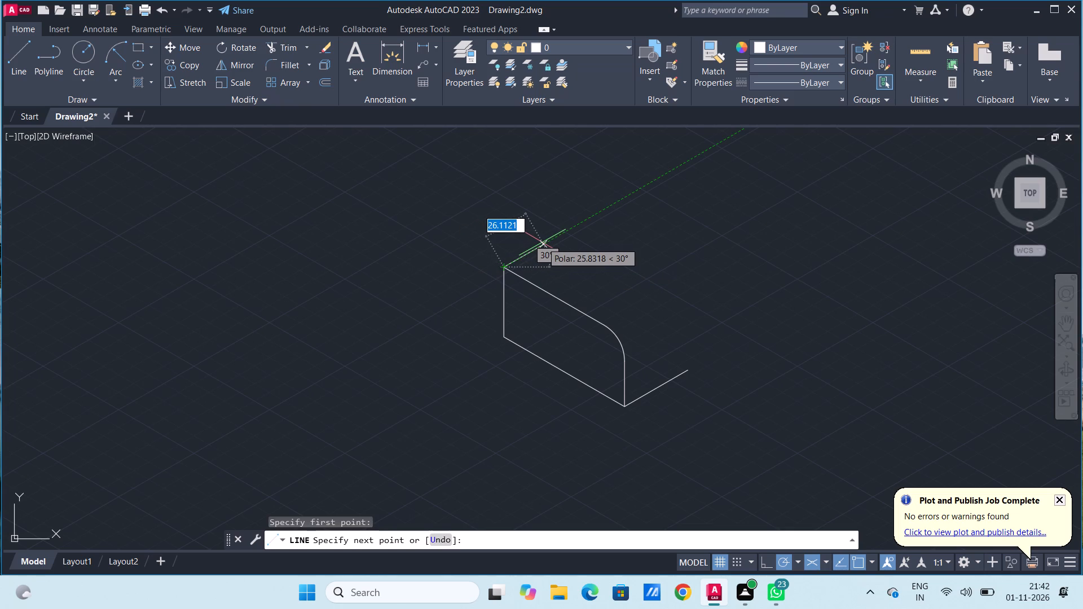
text(10)
key(Return)
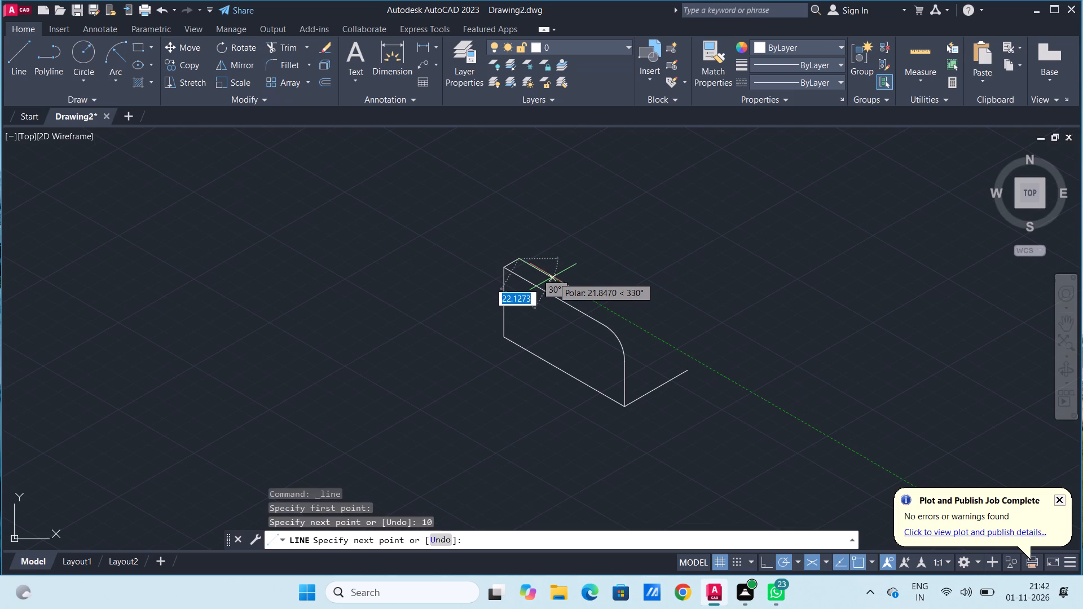
key(8)
key(Return)
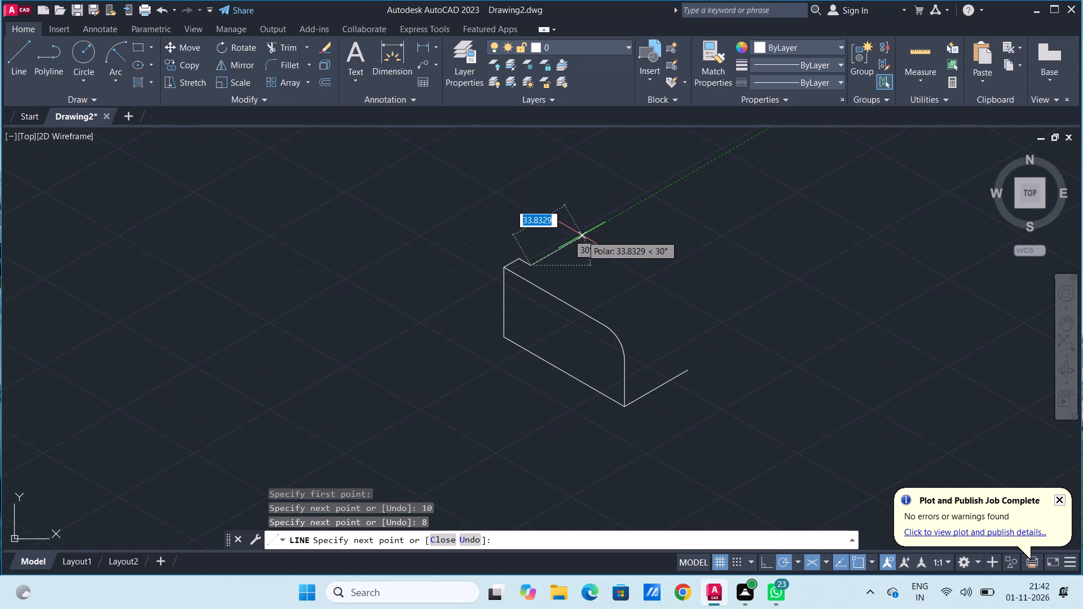
key(8)
key(Return)
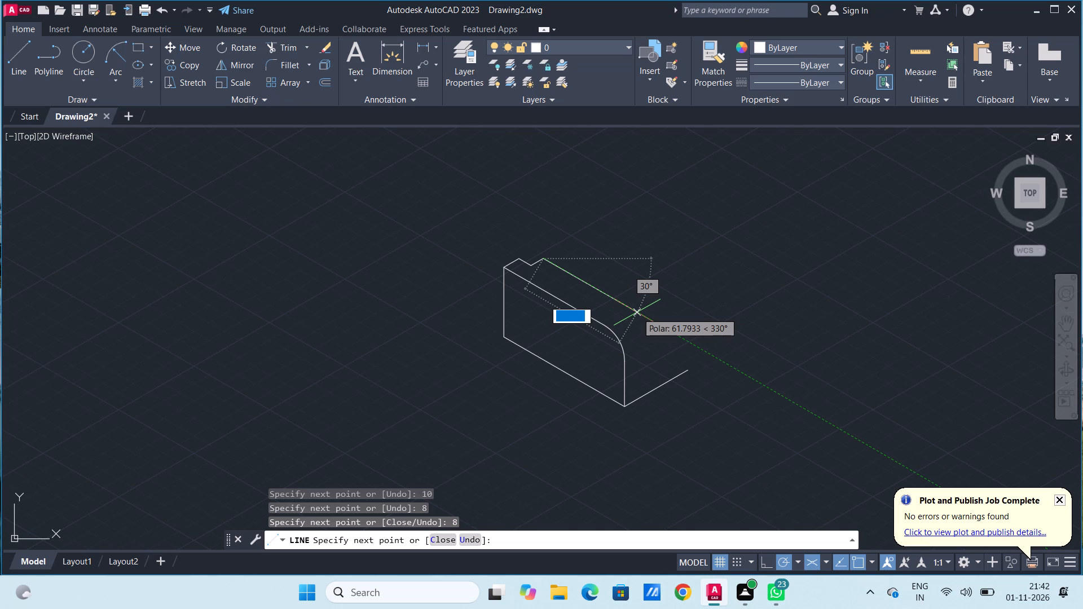
text(72)
key(Return)
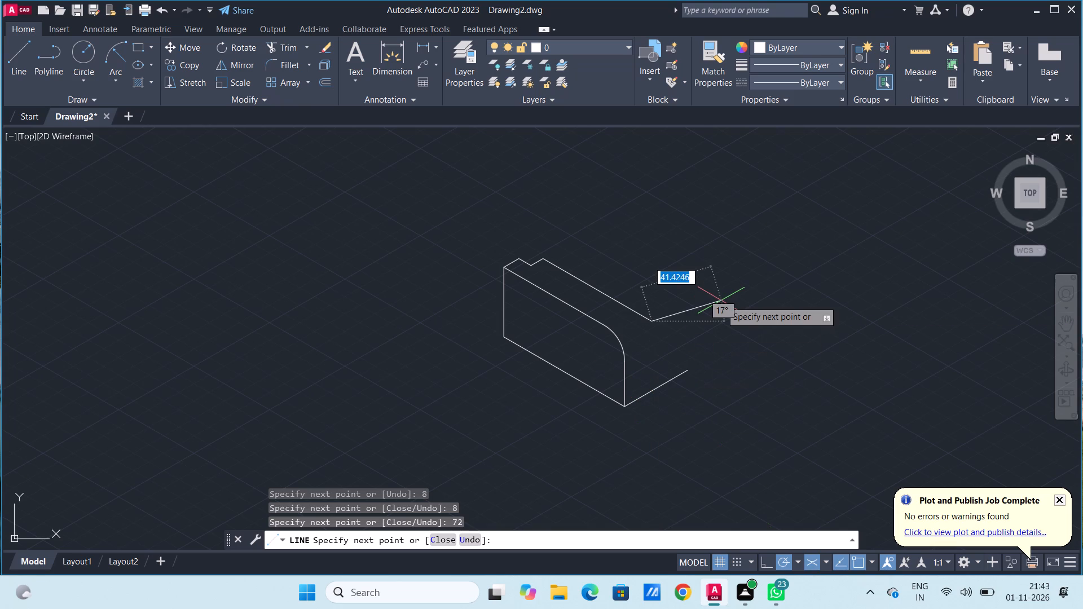
key(Escape)
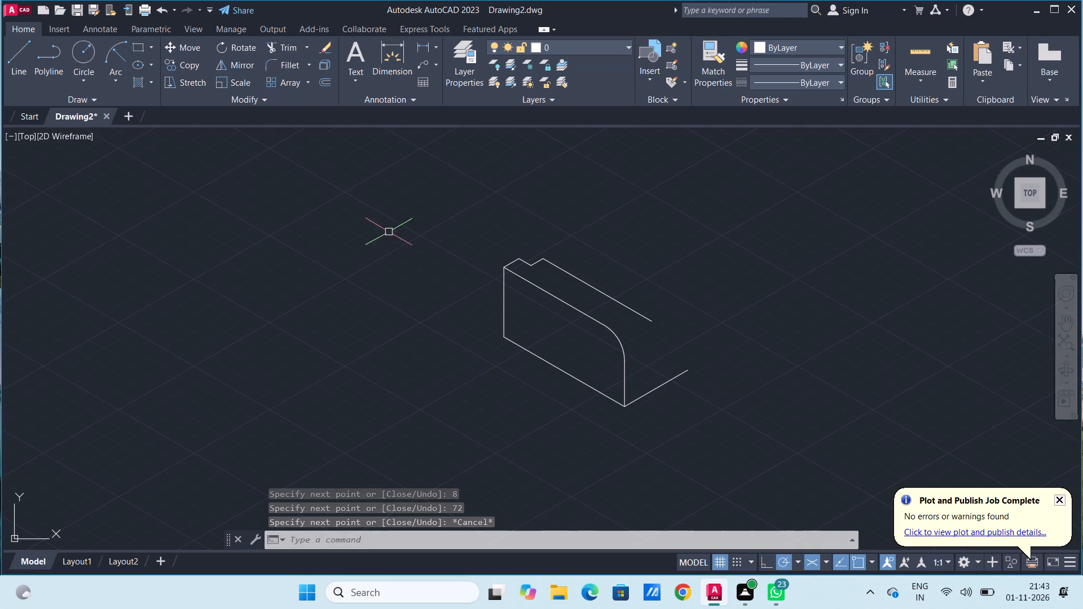
Draw connected lines from the side face's lowest corner: 10 at 30°, 40 straight up, 34 at 150°, and 10 at 30°.
click(25, 55)
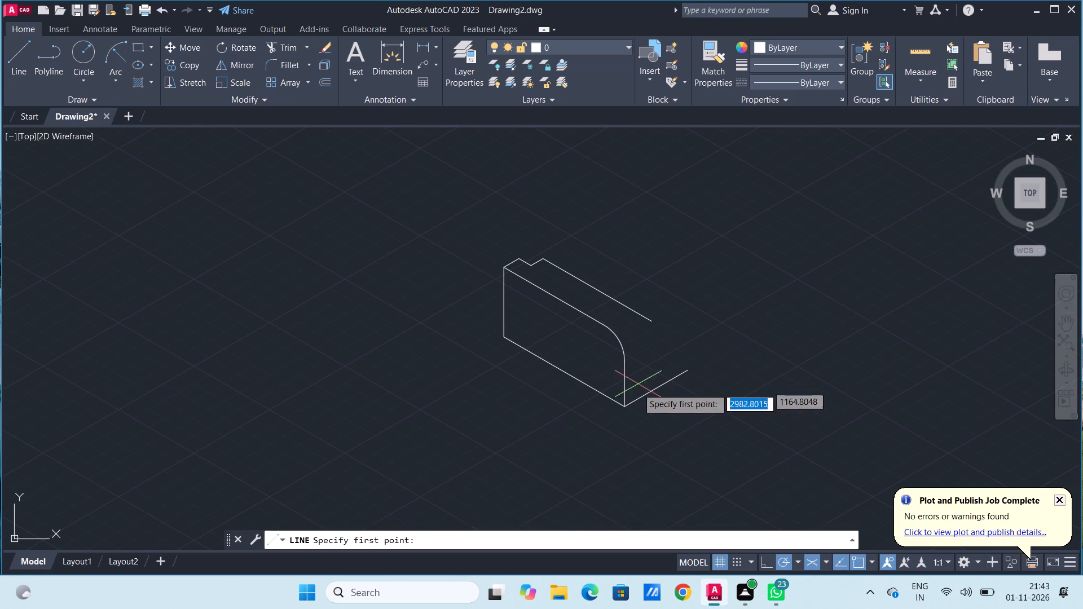
click(624, 407)
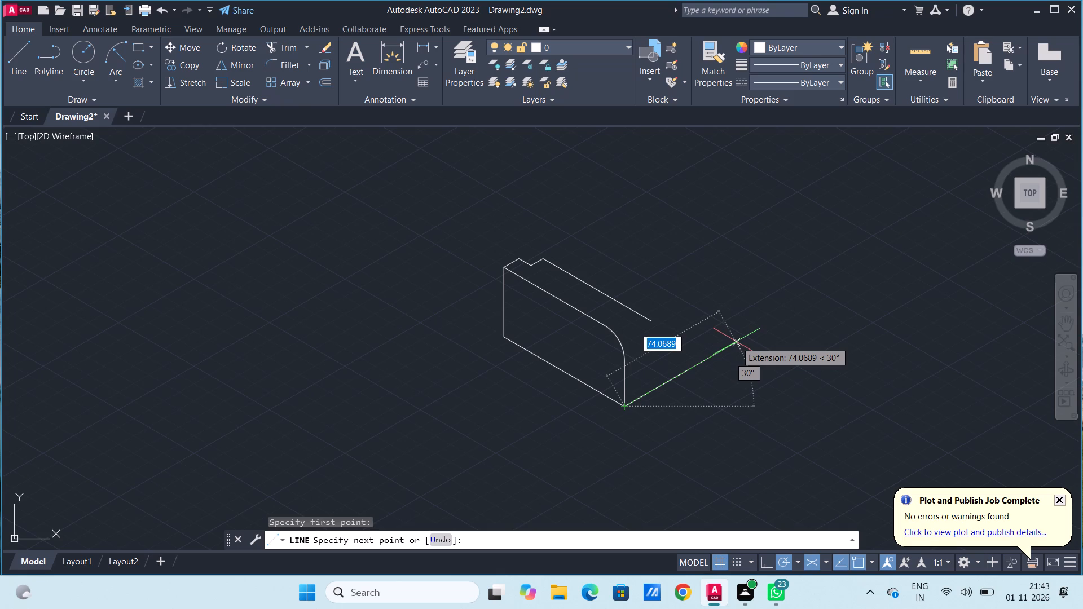
text(10)
key(Return)
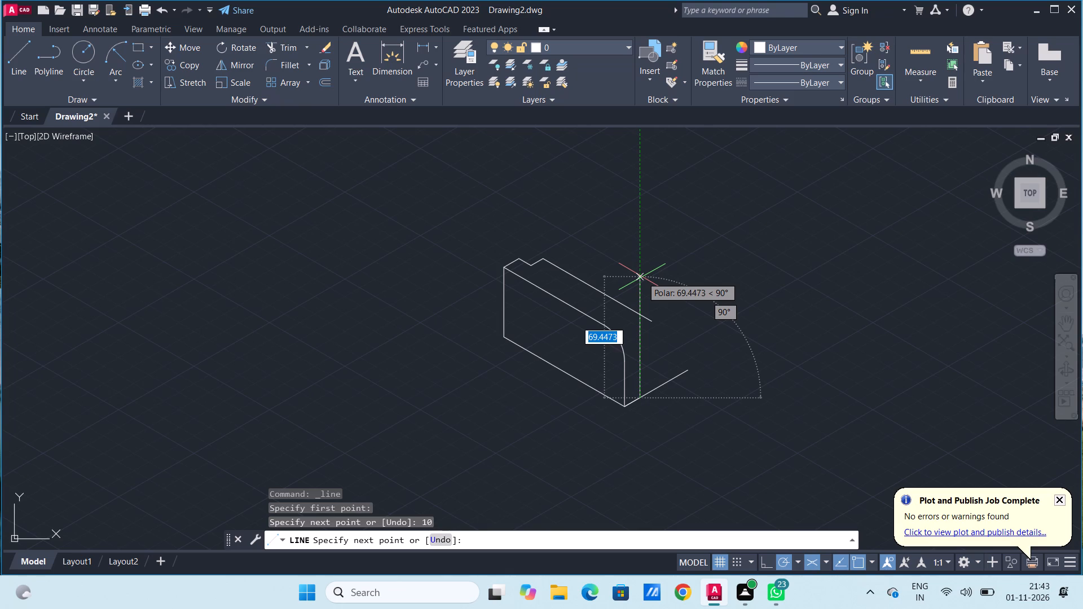
text(40)
key(Return)
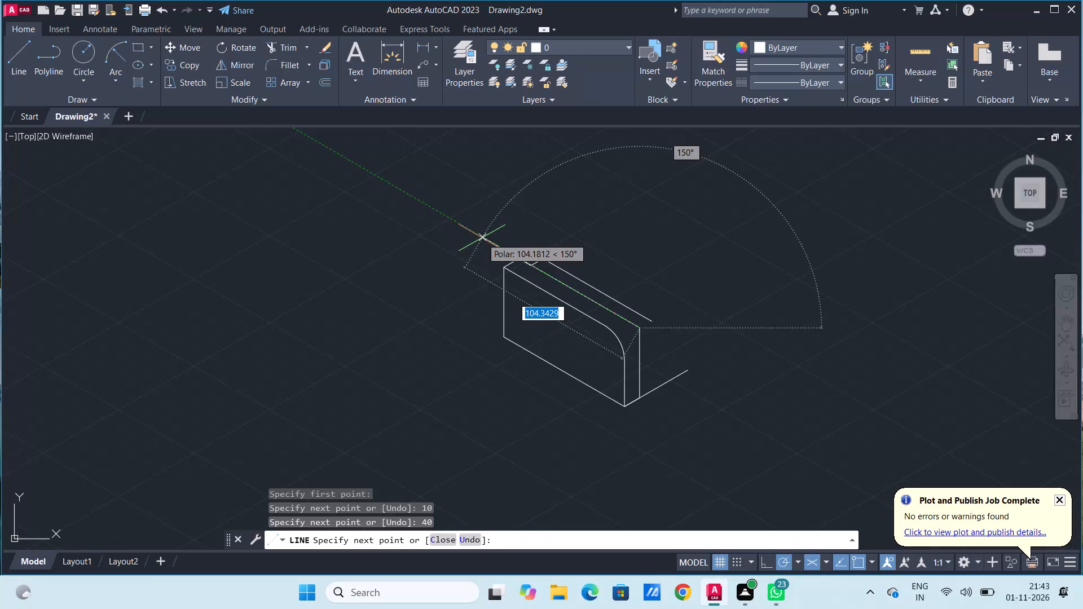
text(34)
key(Return)
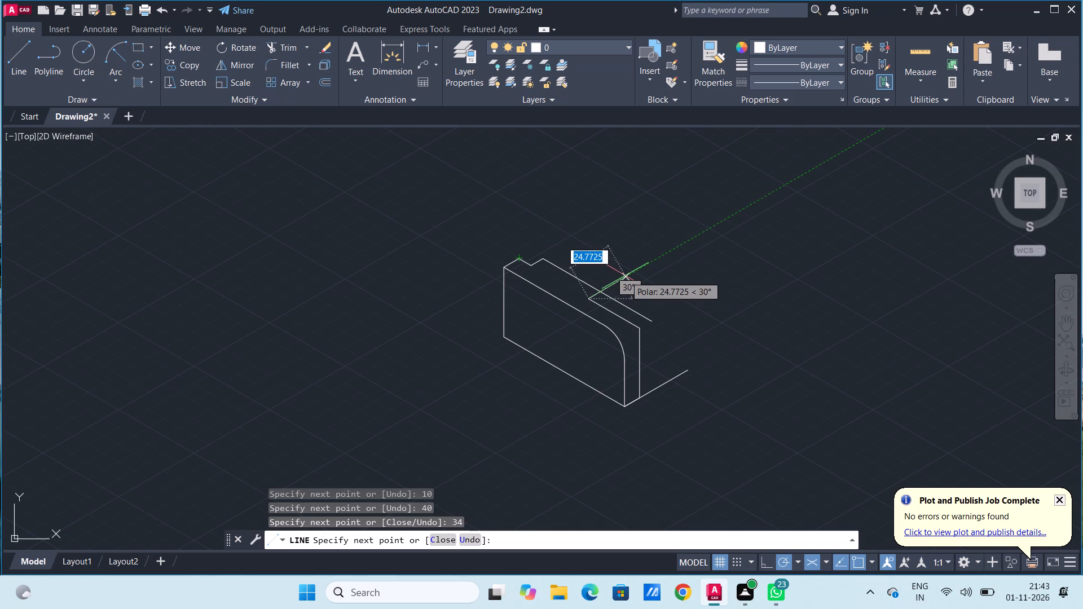
text(10)
key(Return)
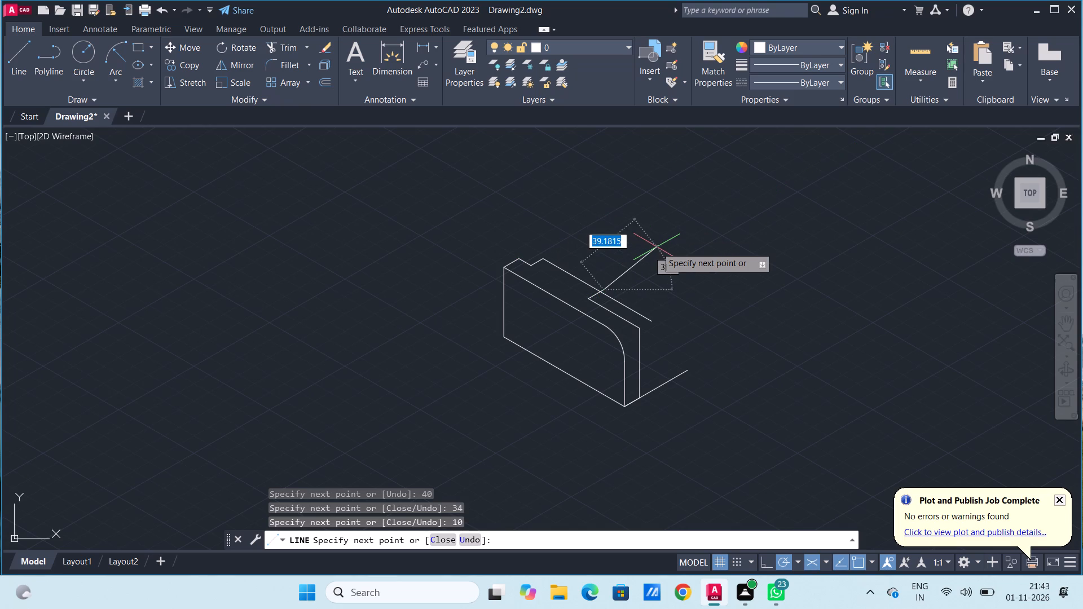
key(space)
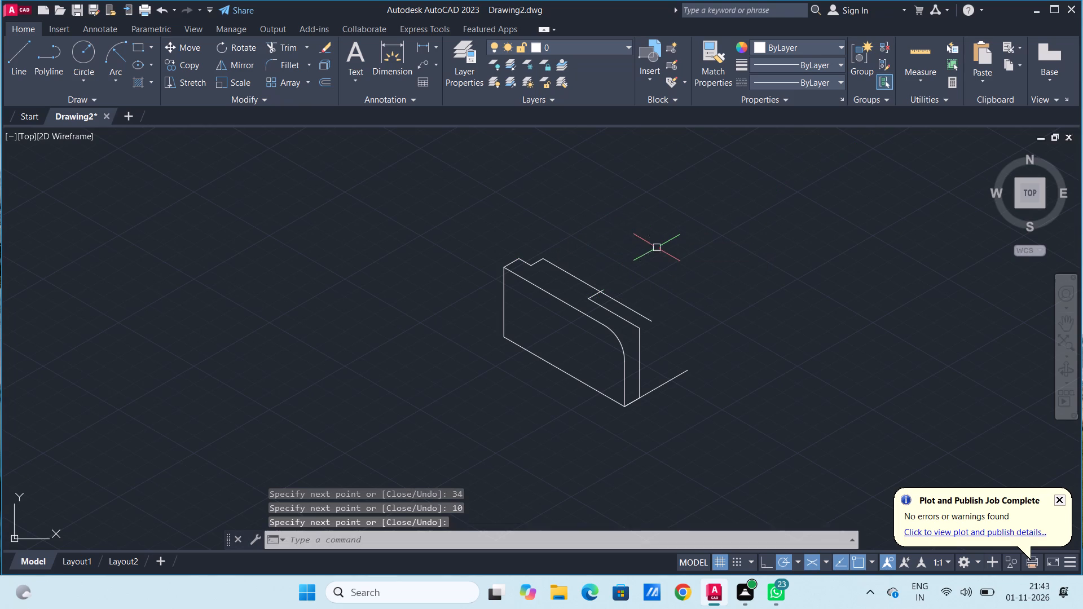
Trim the overhanging ends of the short 10-unit line and the 72-unit line beyond their crossing.
scroll(642, 302, up, 2)
click(287, 43)
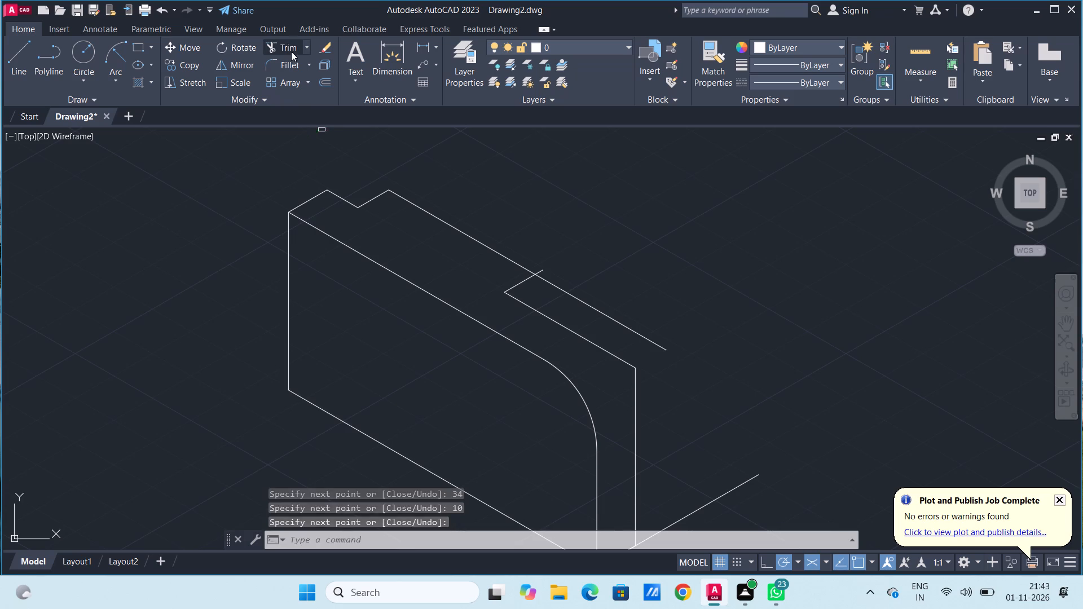
click(543, 269)
click(553, 288)
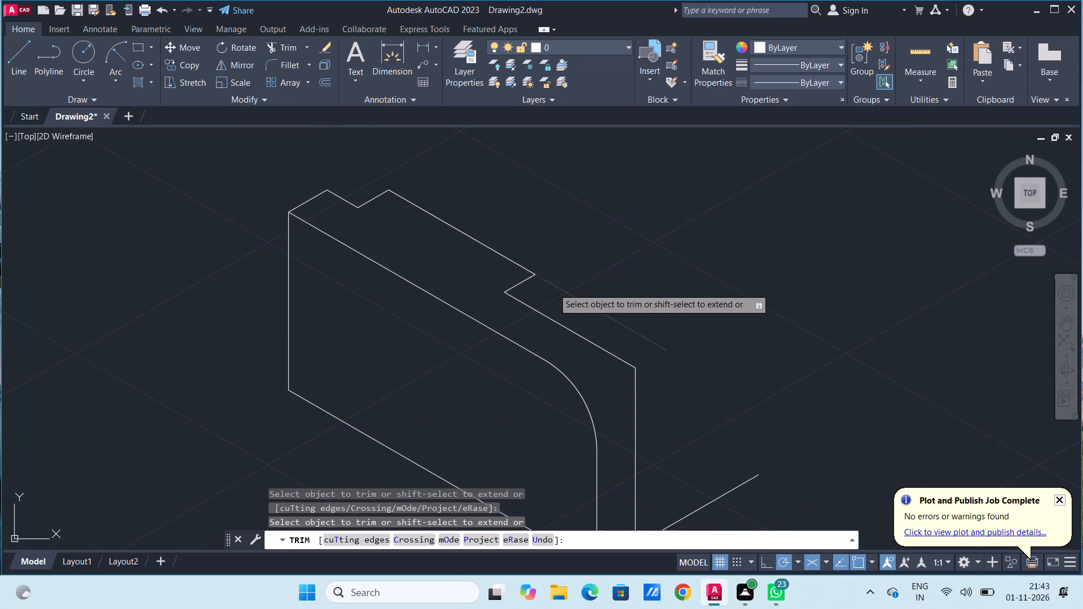
scroll(668, 342, down, 2)
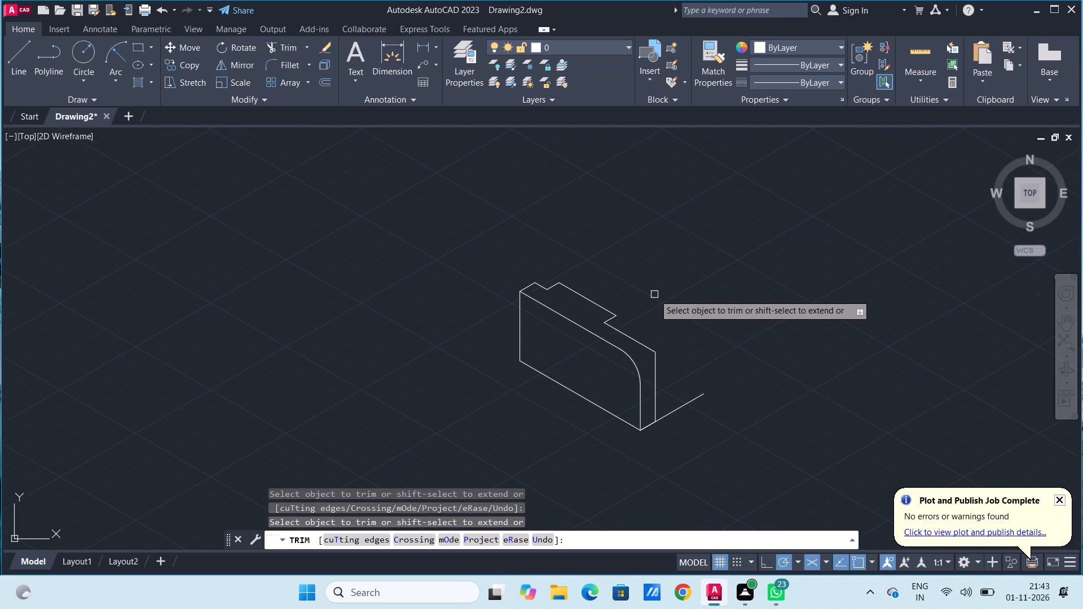
key(Escape)
key(Escape)
key(Escape)
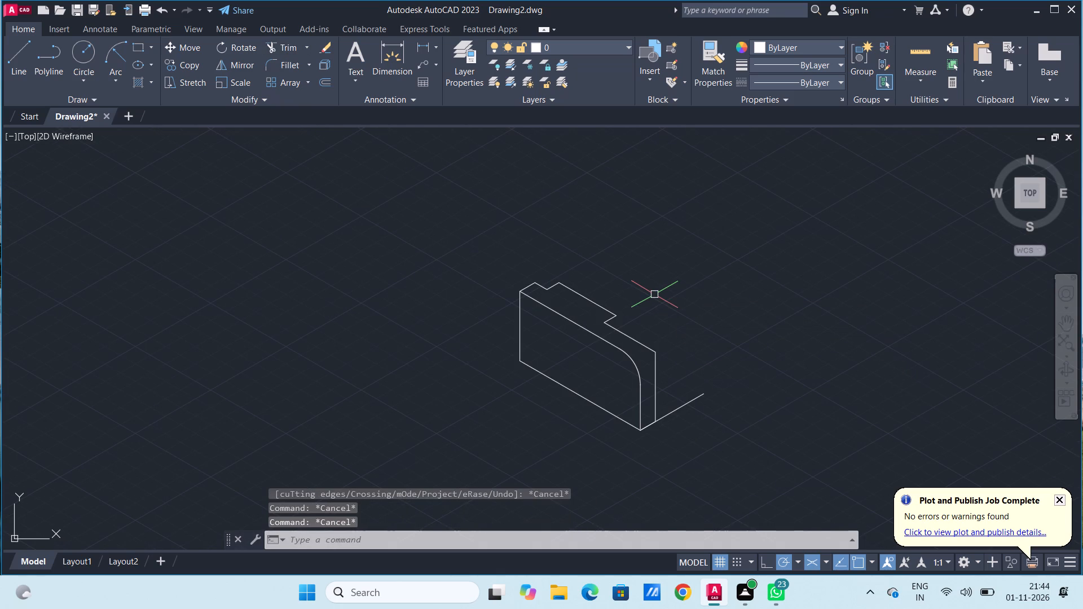
key(Escape)
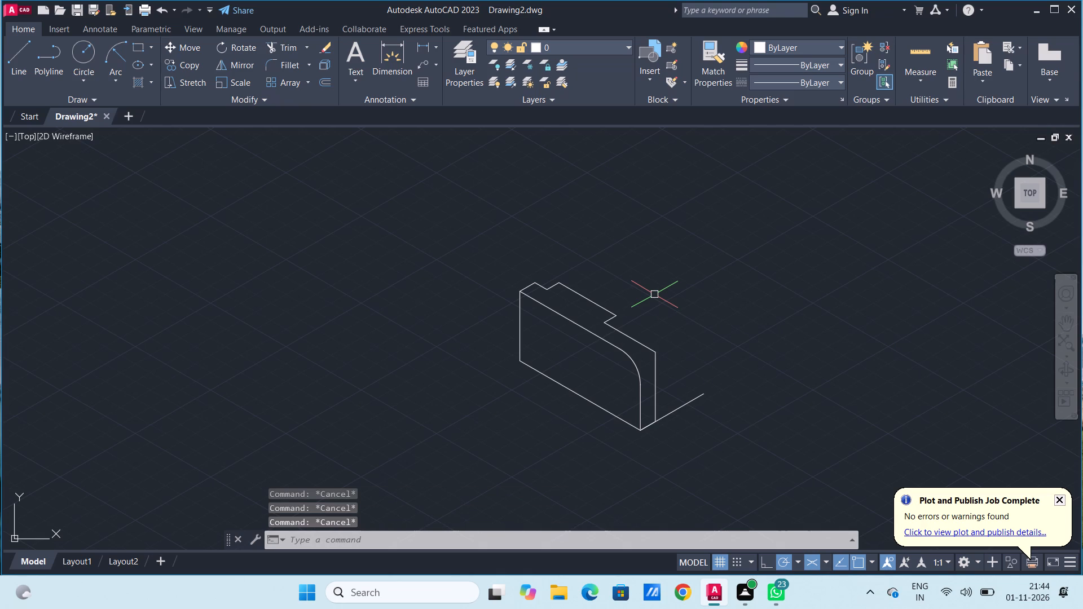
Fillet the corner between the rear stepped outline's long sloping edge and its vertical edge with a radius of 24.
scroll(697, 325, down, 1)
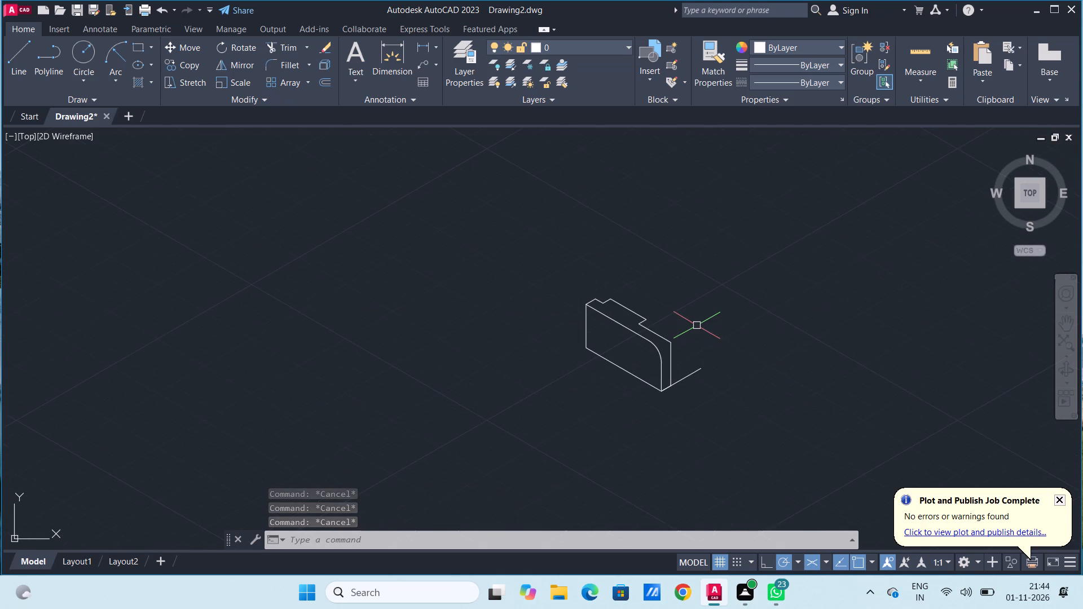
scroll(697, 326, up, 2)
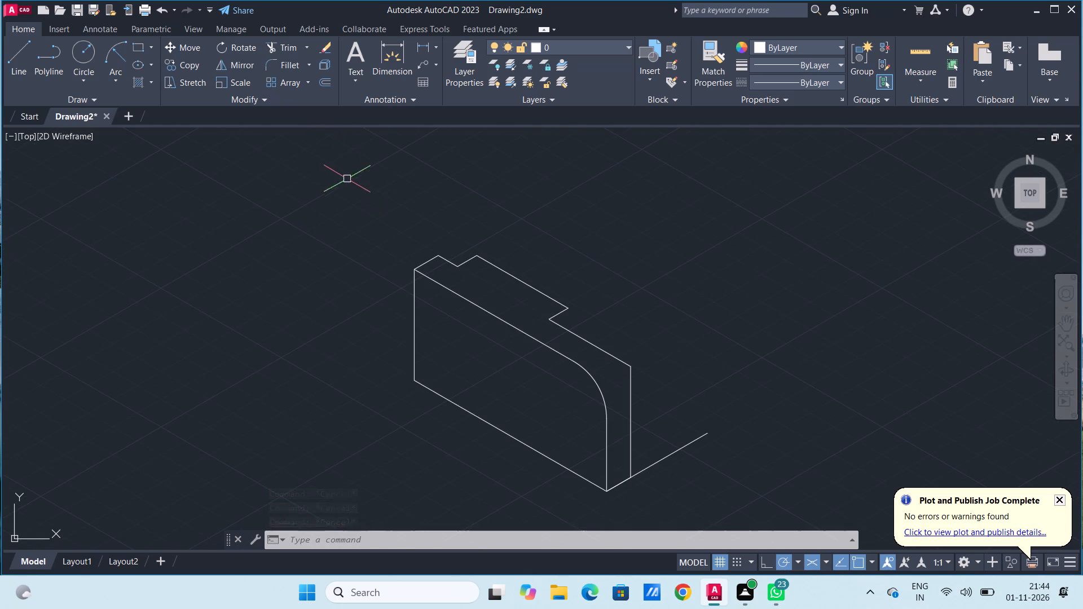
text(fil)
key(Return)
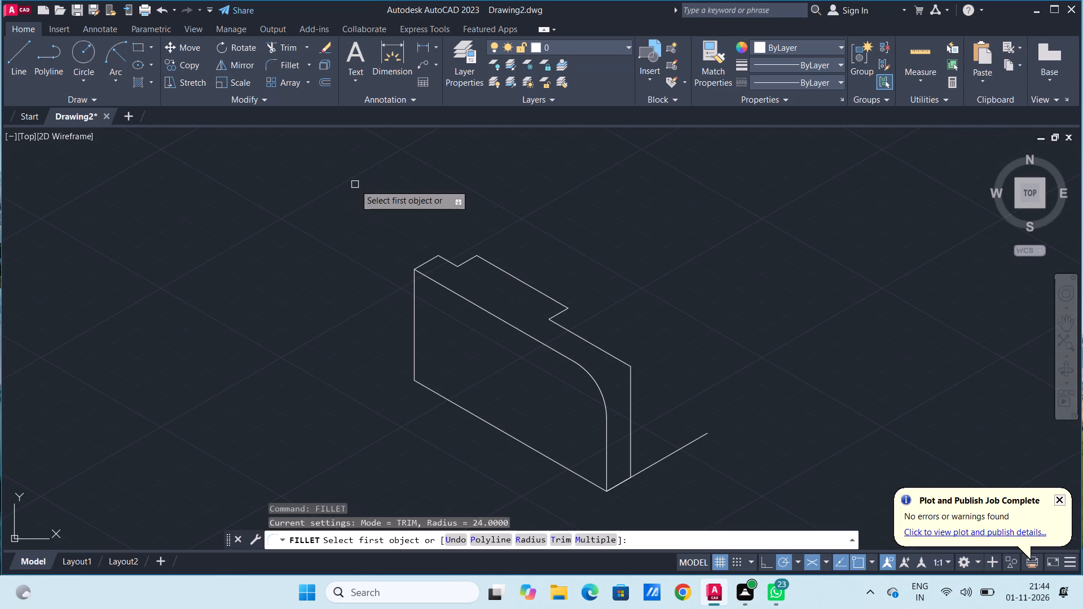
key(r)
key(Return)
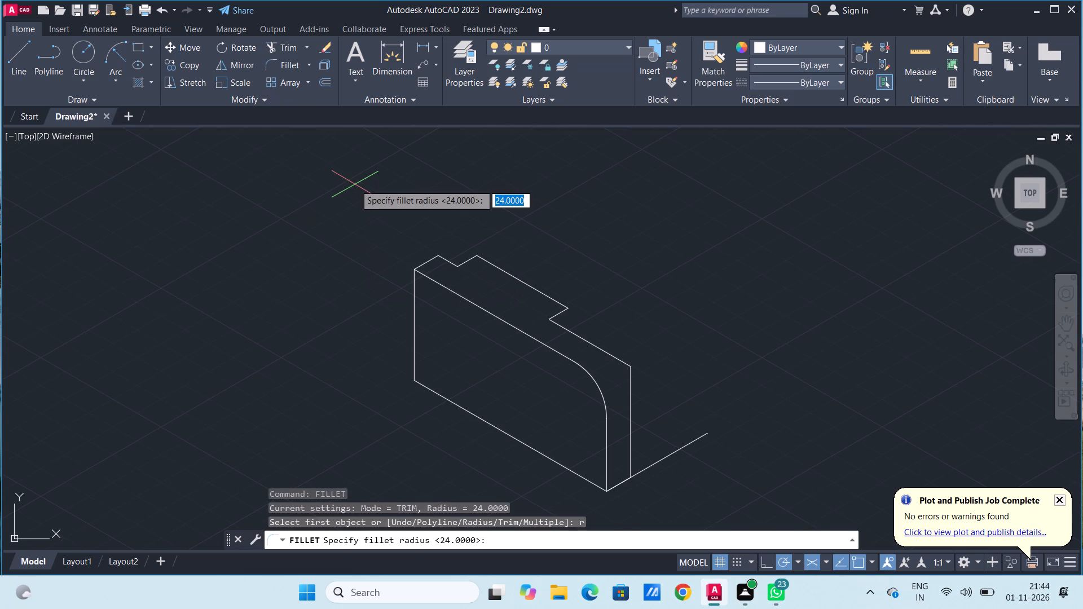
key(Return)
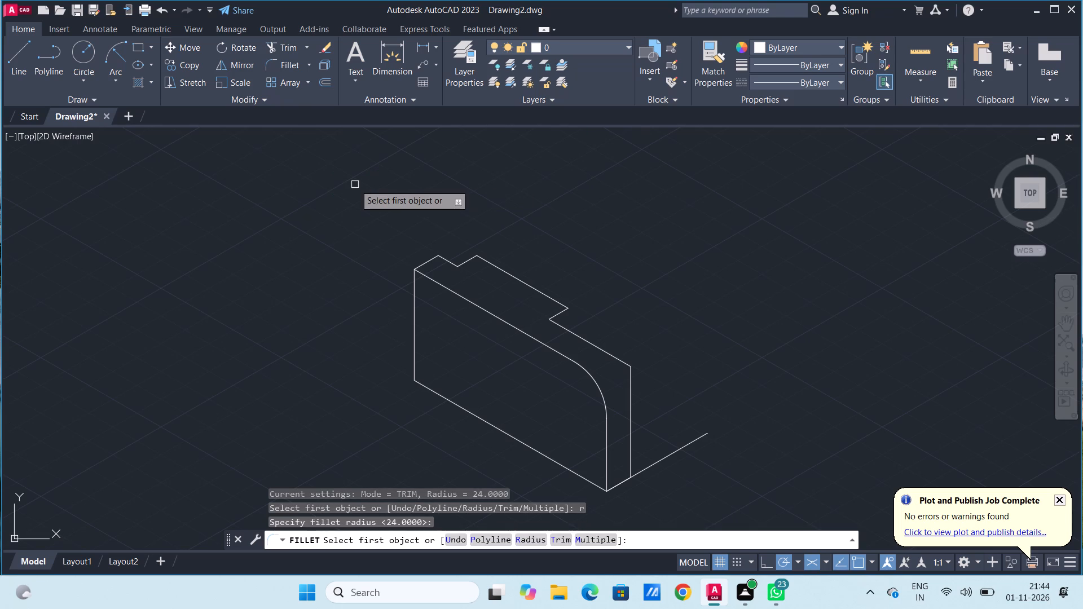
click(598, 352)
click(631, 382)
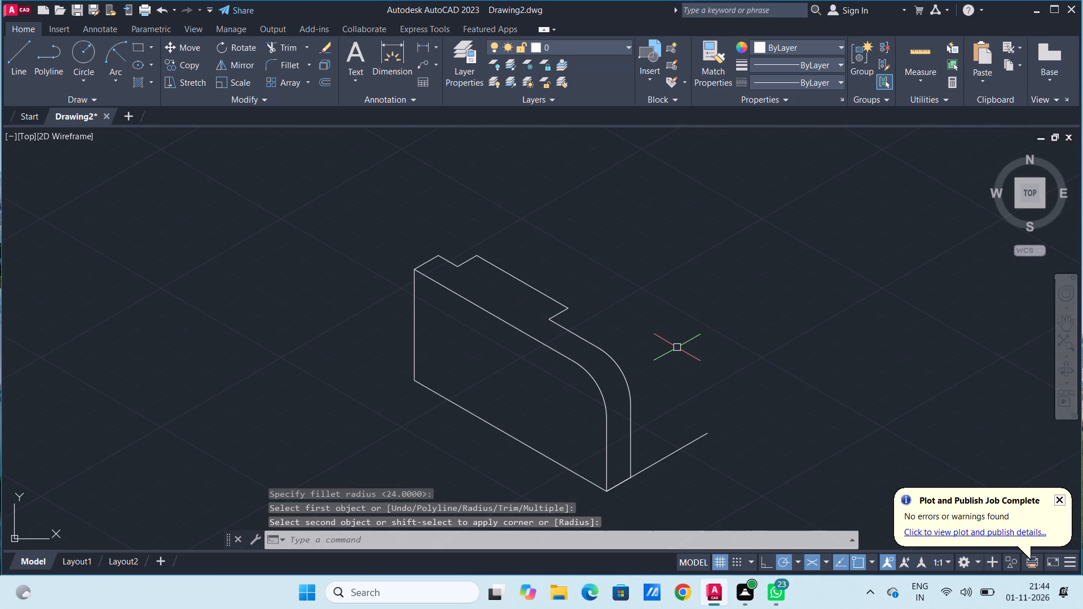
Draw connected lines from the far end of the base edge: 40 straight up and 80 at 150°.
scroll(677, 347, down, 1)
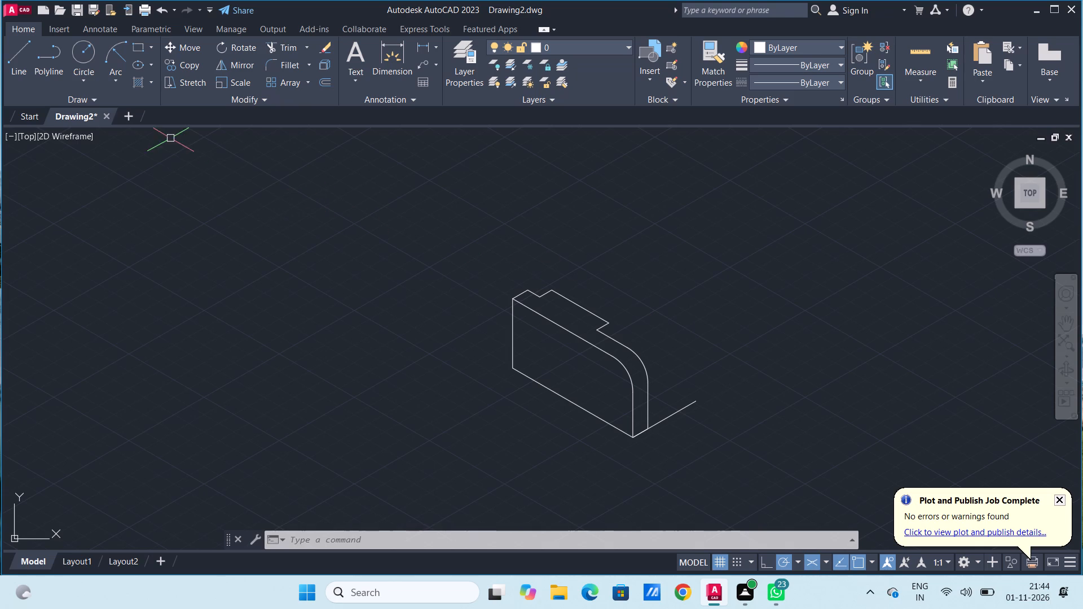
click(18, 63)
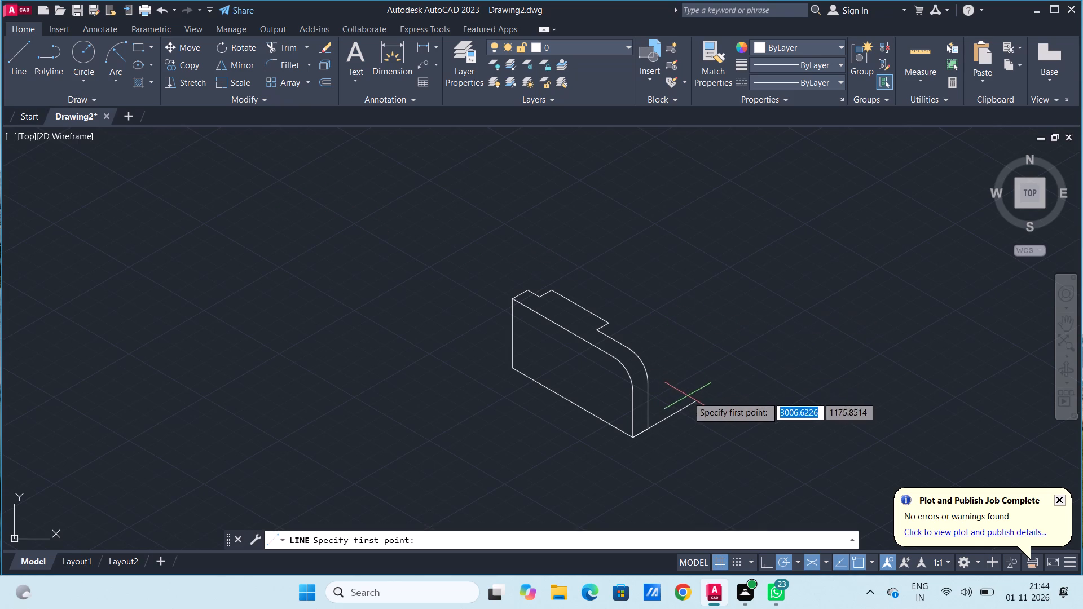
click(698, 400)
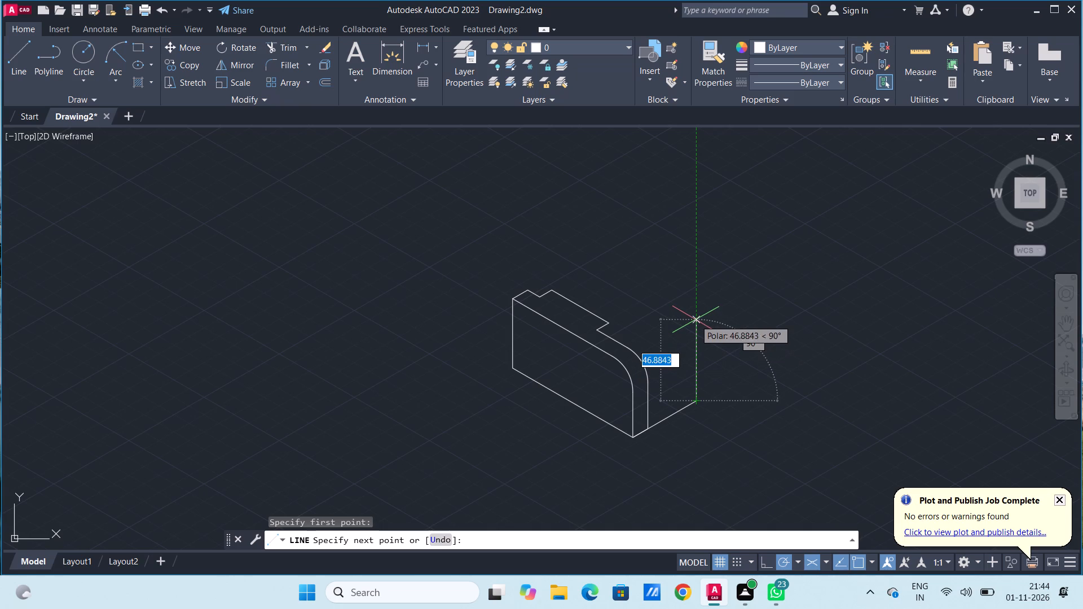
text(40)
key(Return)
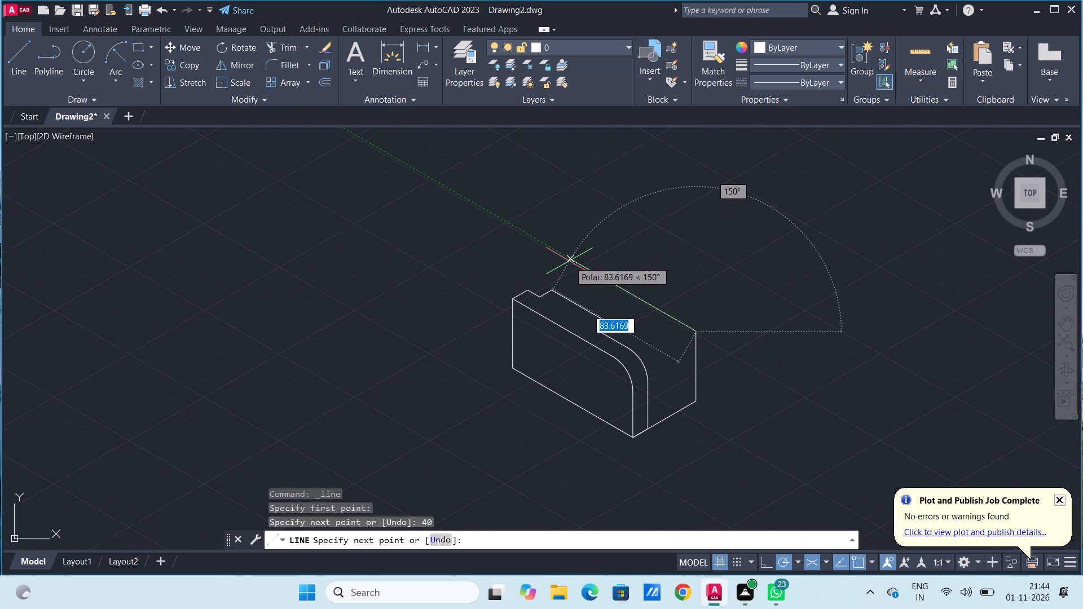
text(80)
key(Return)
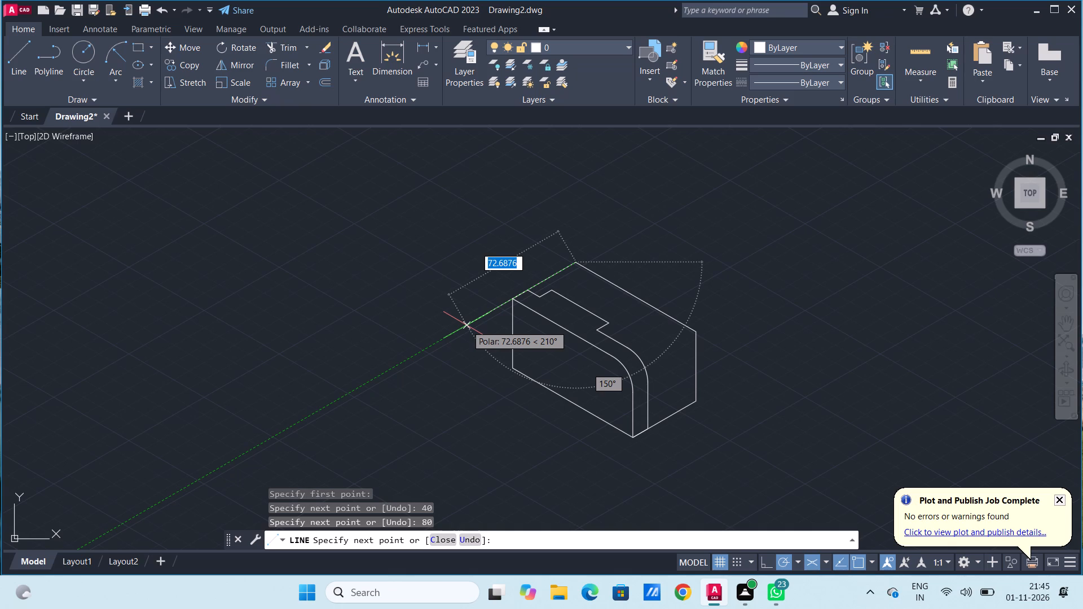
Continue the line with the far notch outline: 10 at 210°, 8 at 330°, 8 at 210°, and 38 at 330°.
text(10)
key(Return)
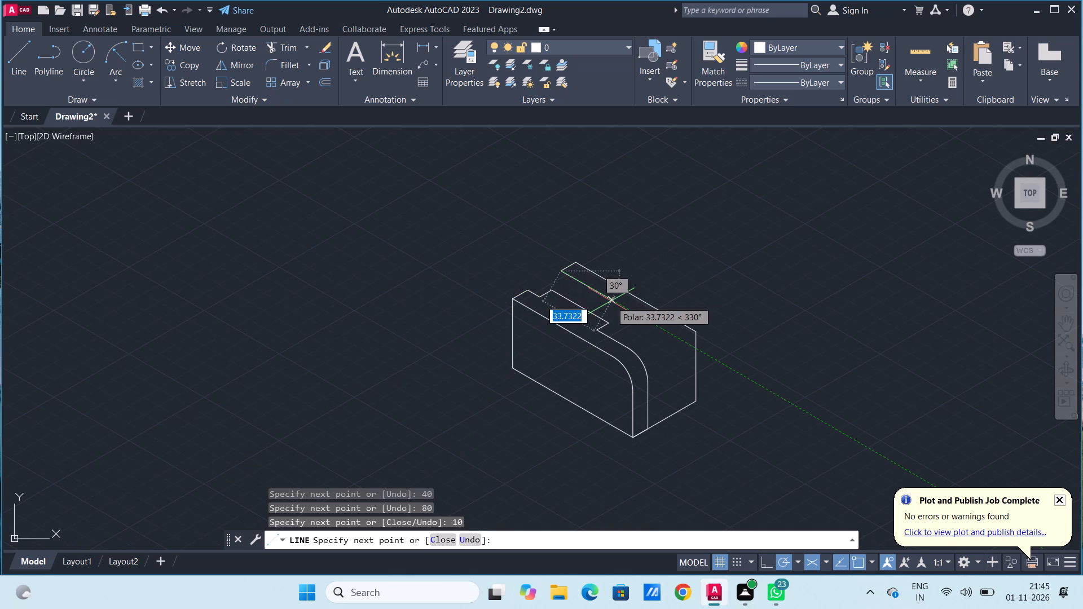
key(8)
key(Return)
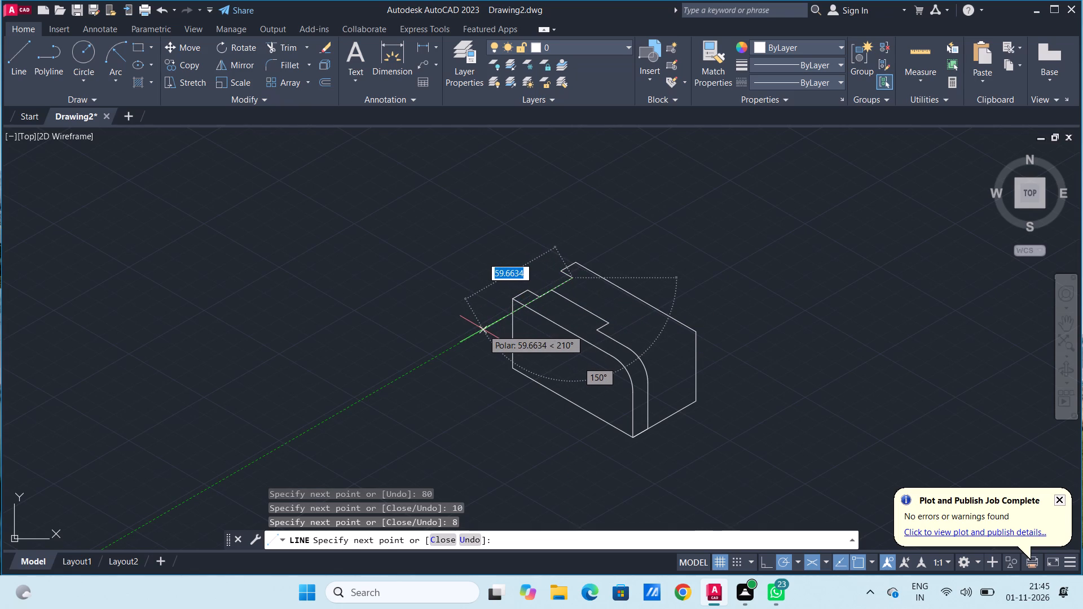
key(8)
key(Return)
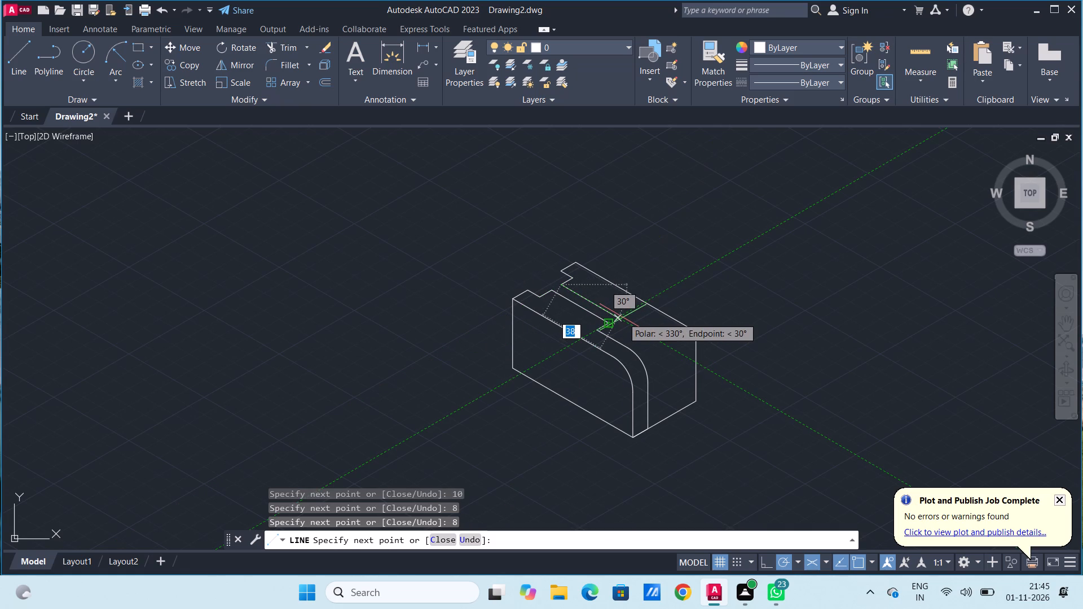
scroll(623, 317, up, 3)
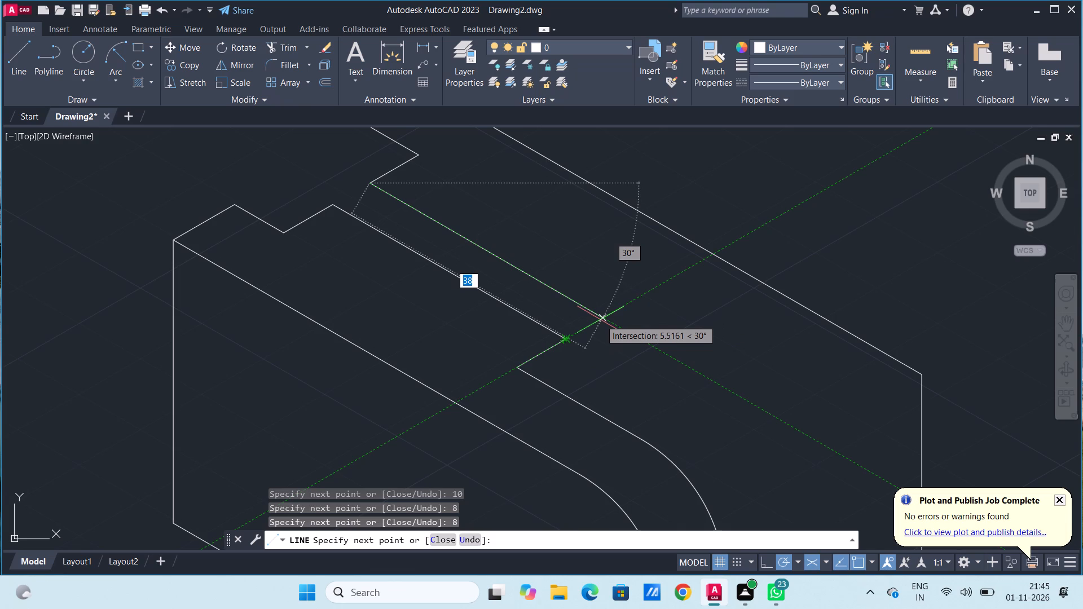
click(601, 319)
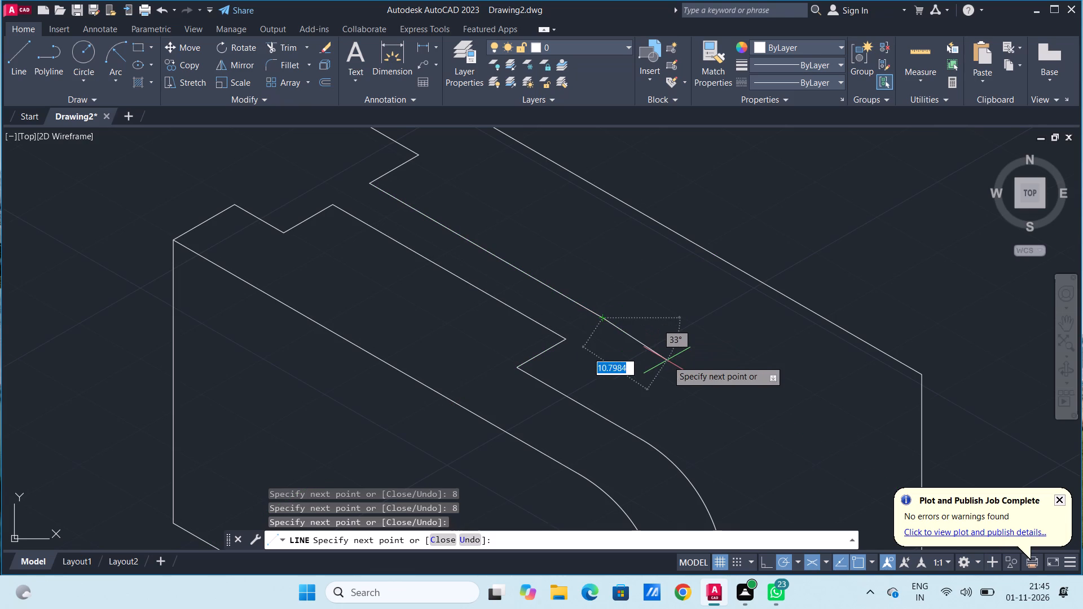
Continue the outline with 8 at 30°, 34 at 330°, and a vertical about 42 long down past the base edge.
scroll(667, 361, down, 2)
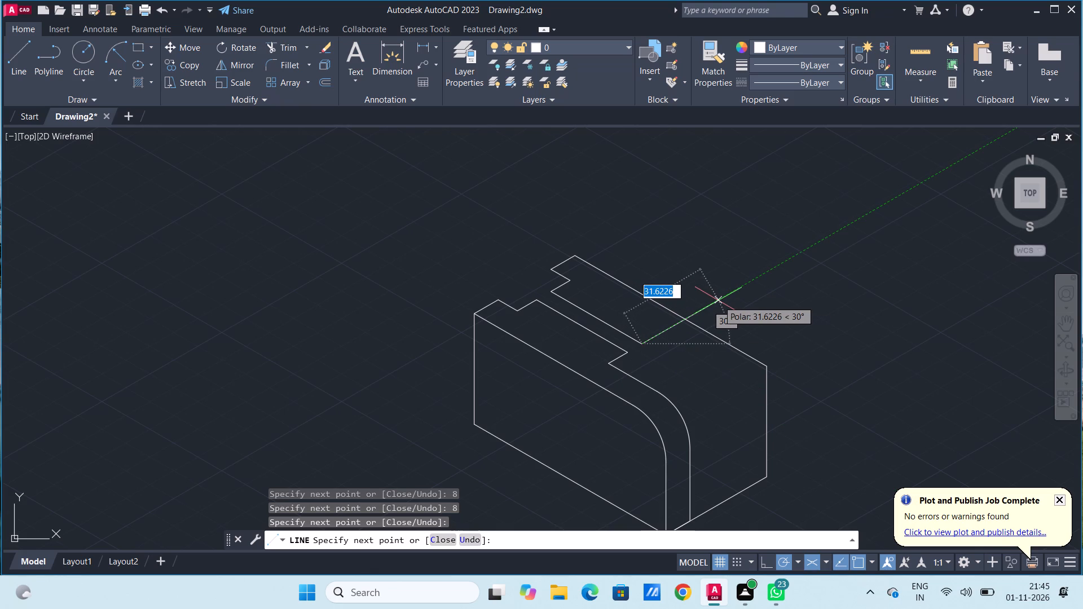
key(8)
key(Return)
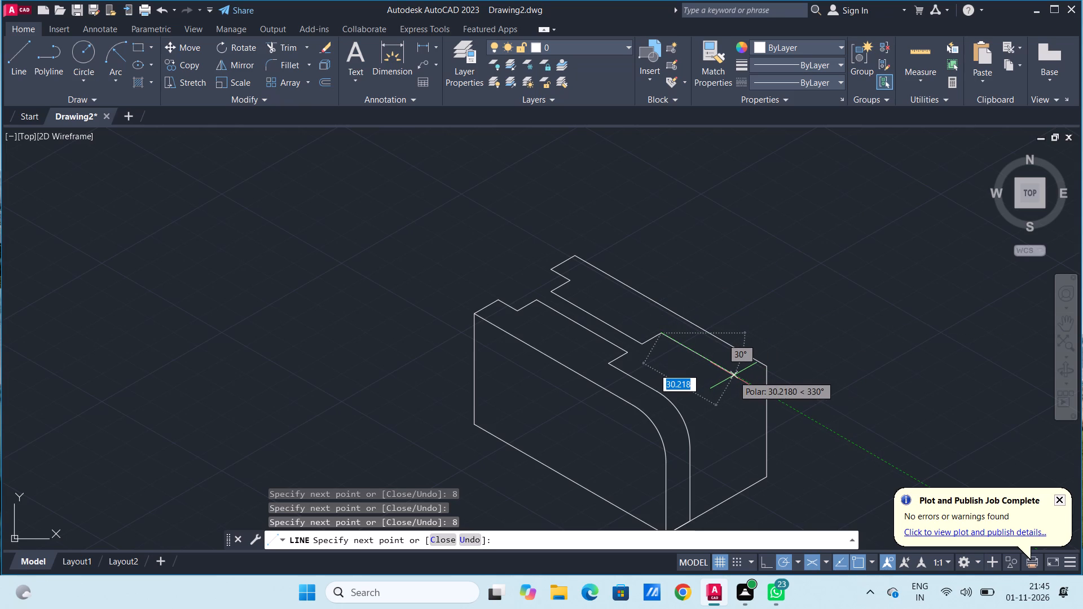
text(34)
key(Return)
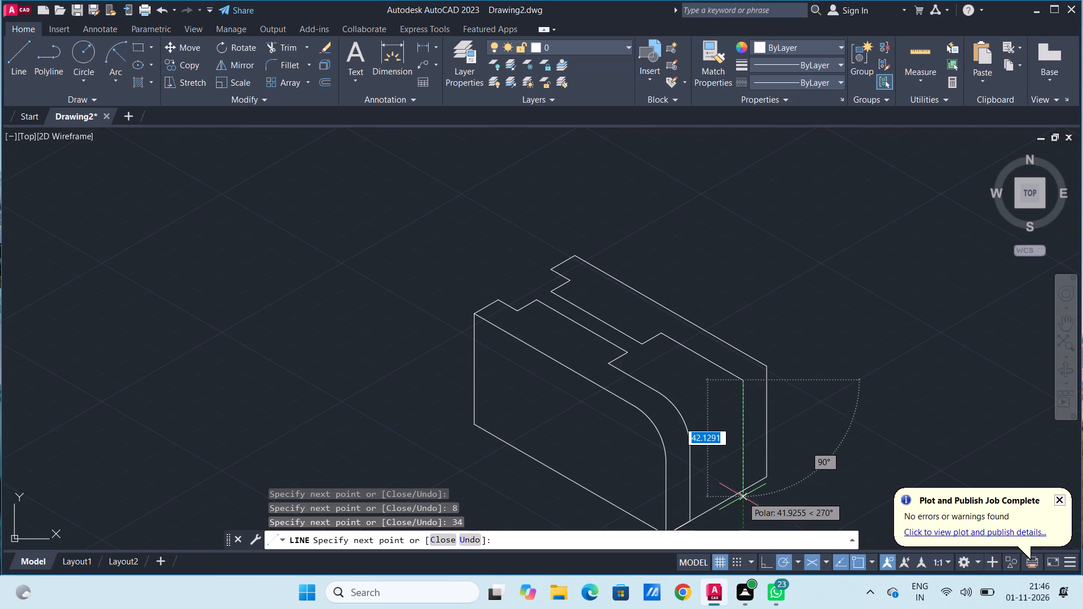
click(742, 498)
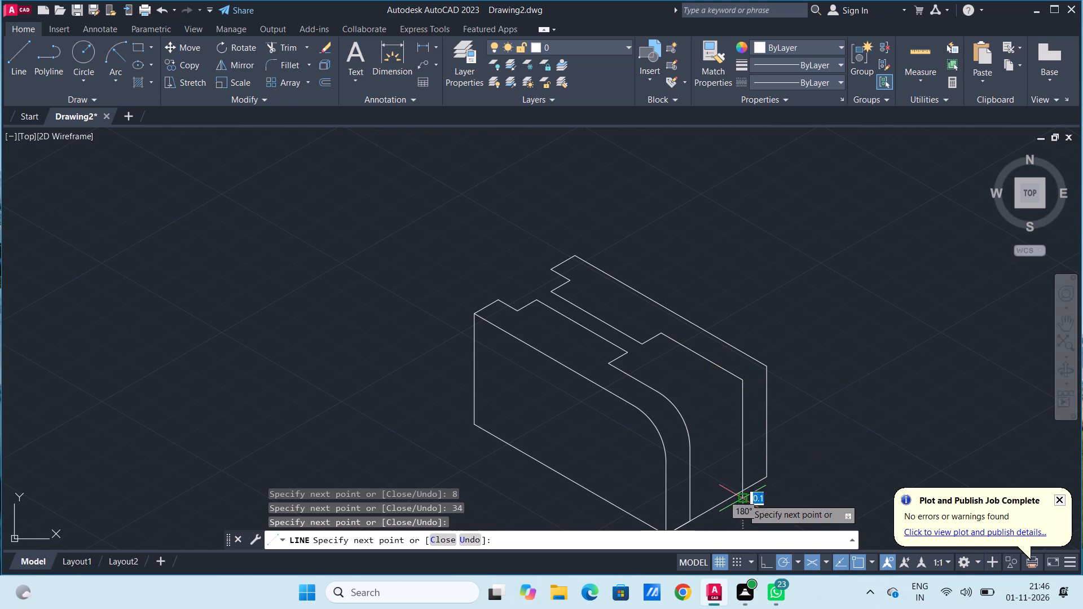
key(space)
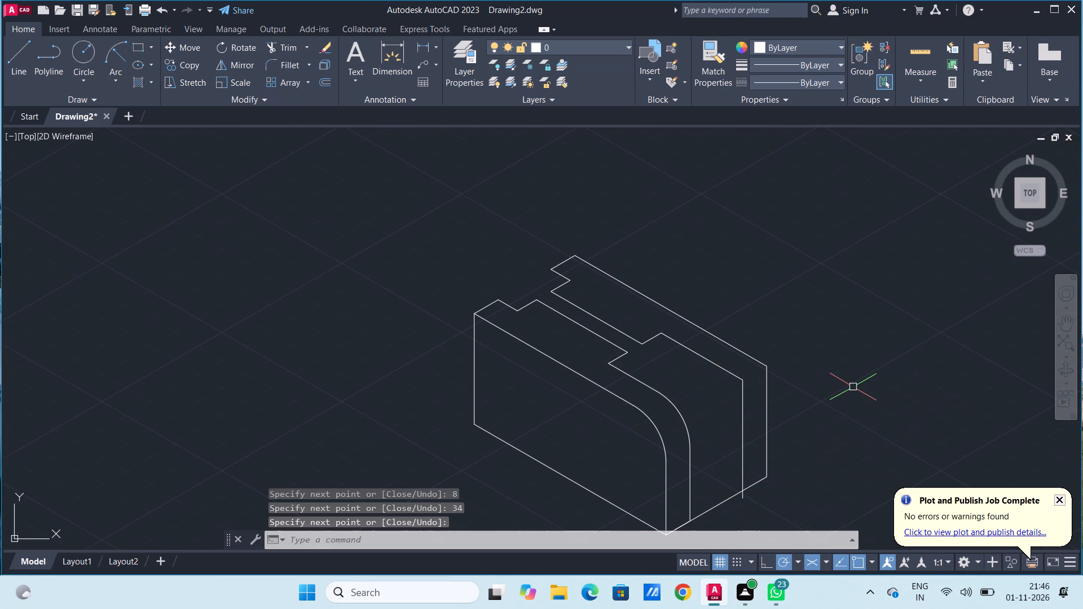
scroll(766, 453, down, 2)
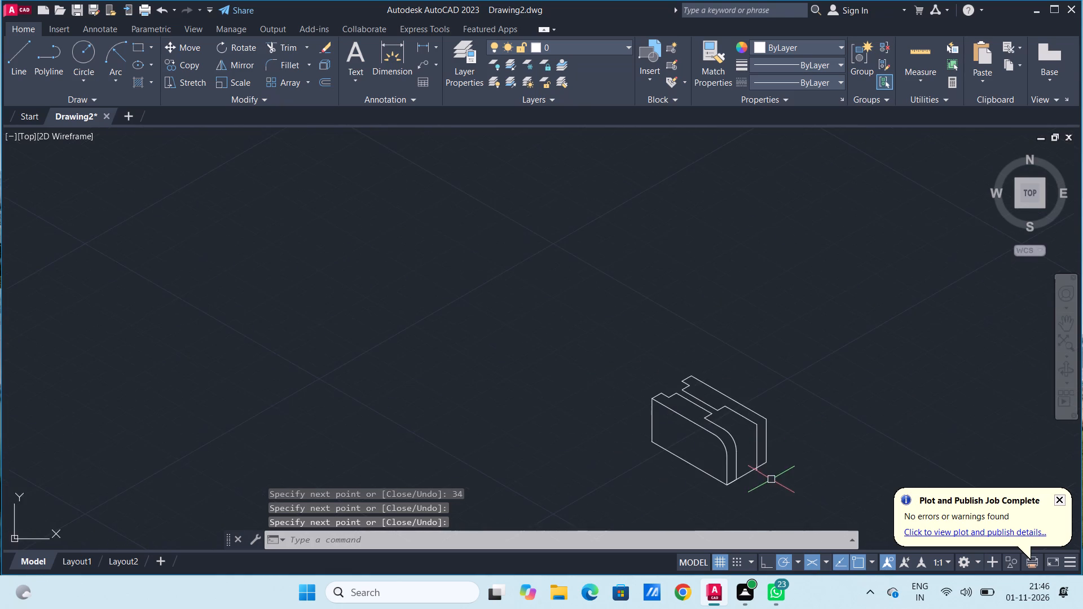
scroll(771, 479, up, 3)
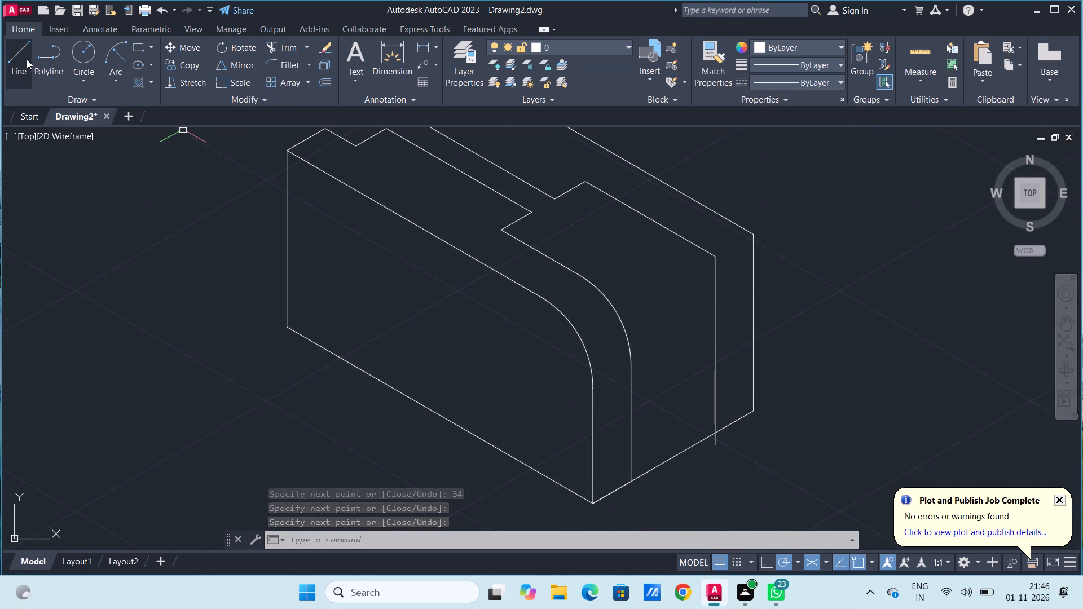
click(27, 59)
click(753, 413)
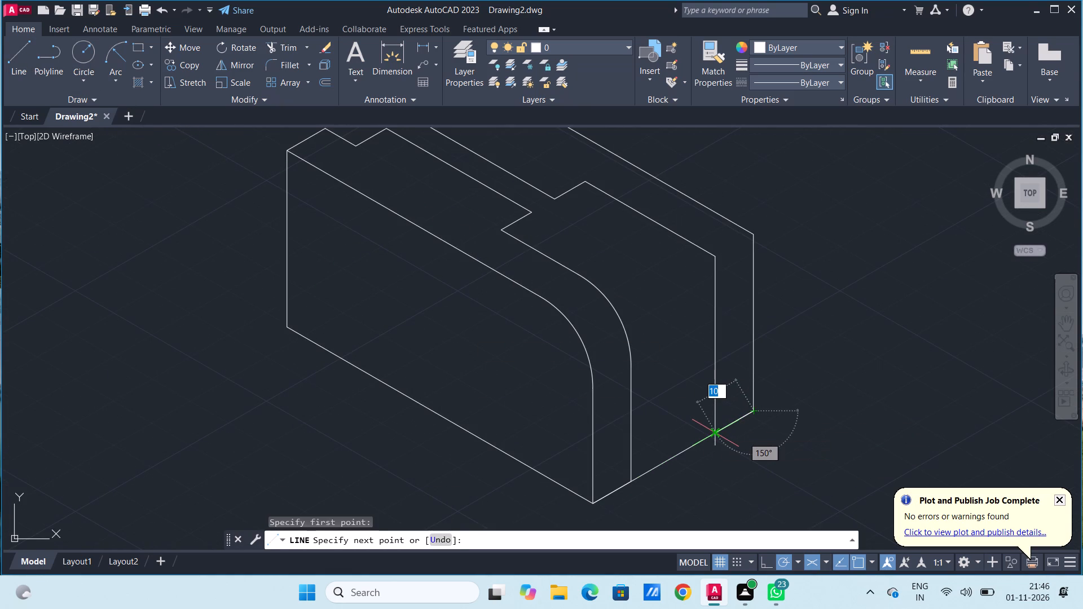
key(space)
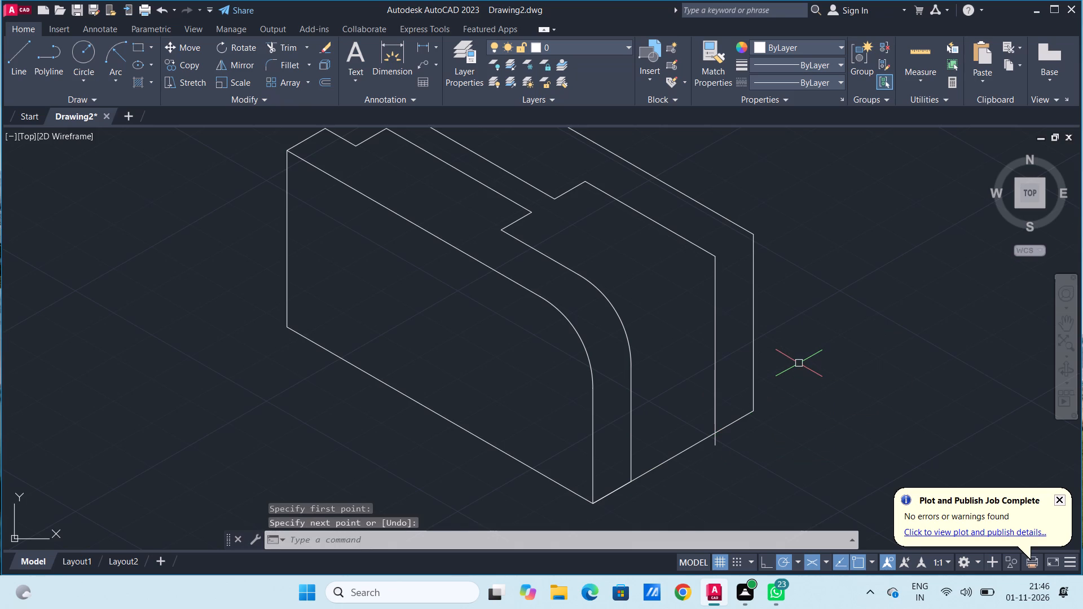
Trim the overhanging end of the new vertical line below the base edge.
scroll(600, 297, down, 2)
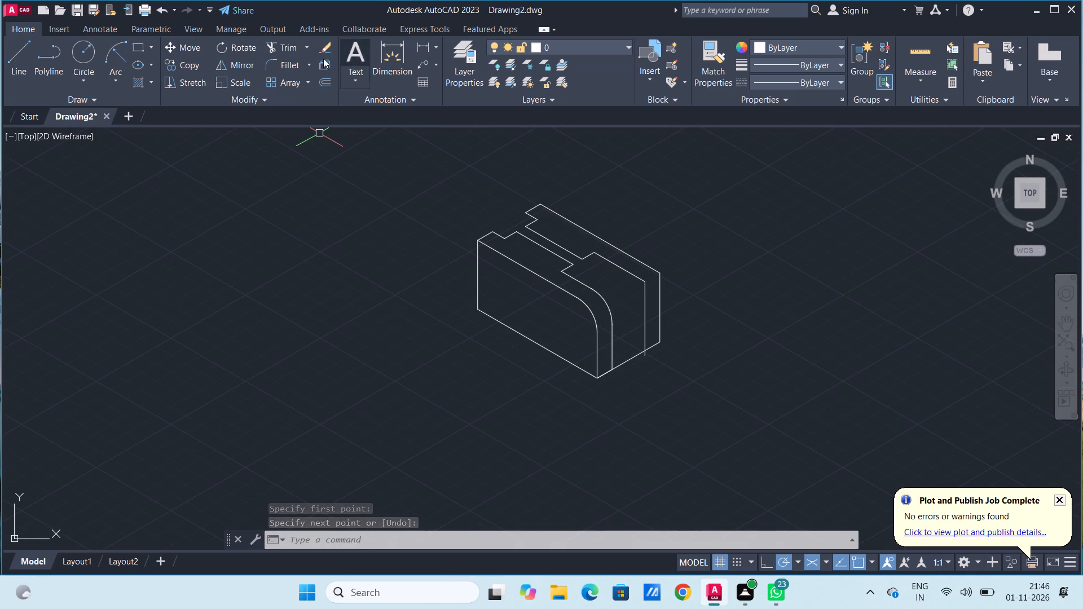
click(284, 44)
scroll(646, 327, up, 2)
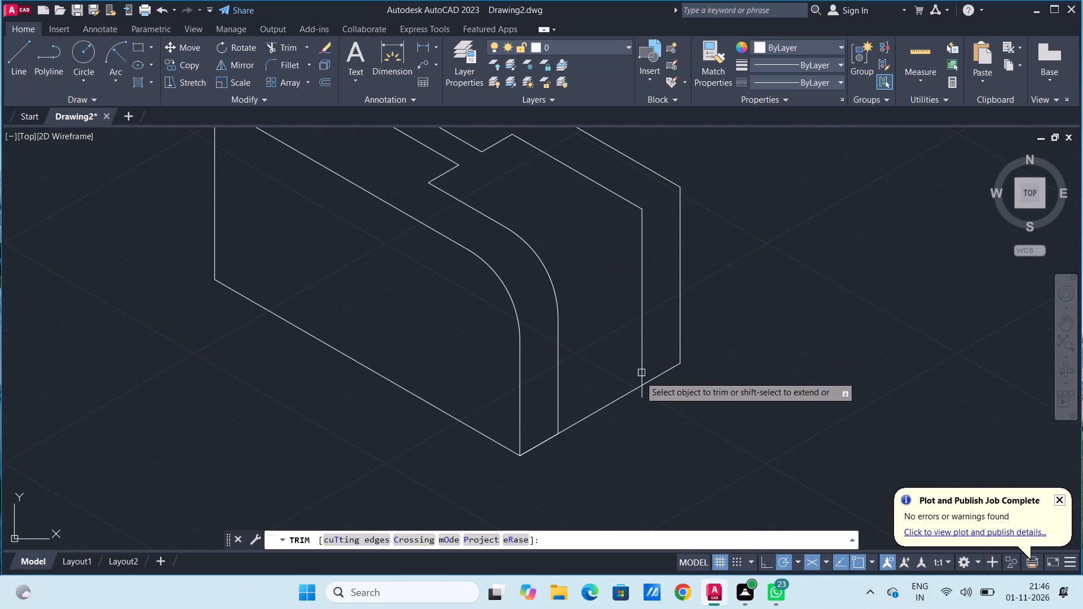
click(643, 398)
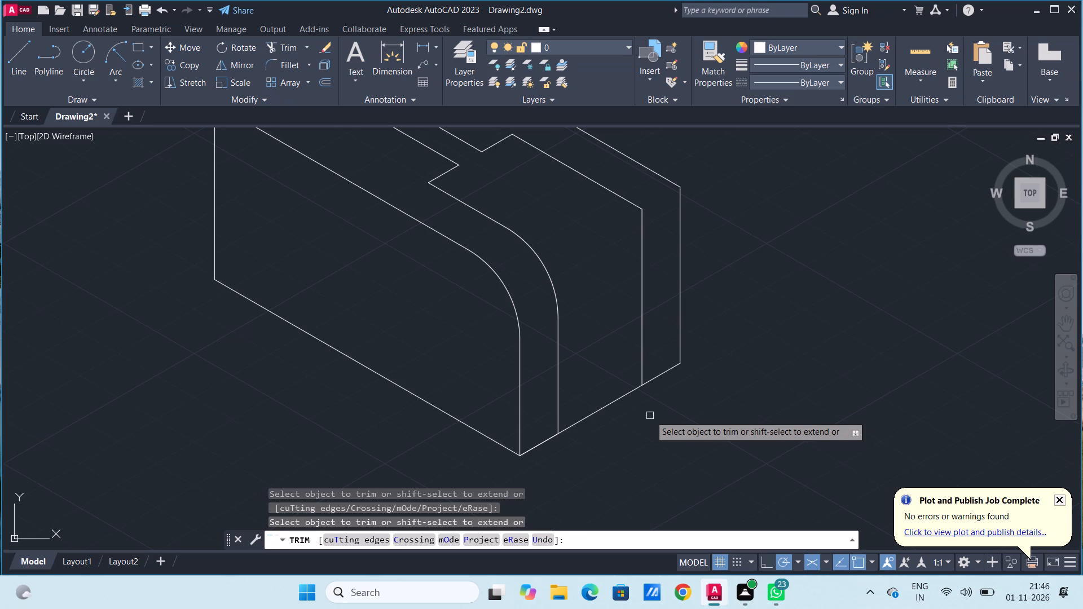
scroll(650, 416, down, 2)
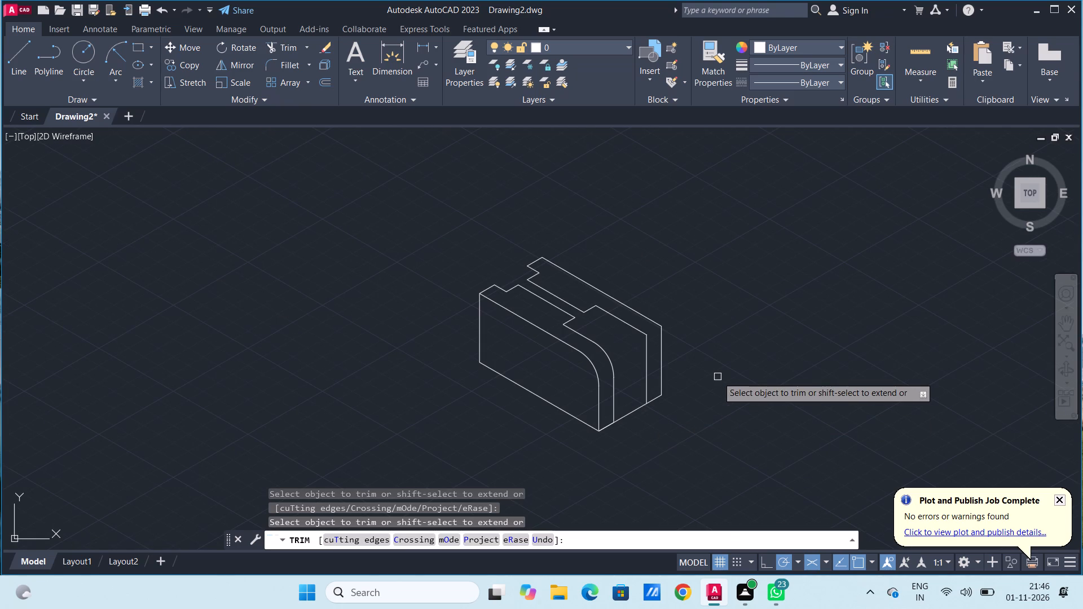
key(Escape)
key(Escape)
key(Escape)
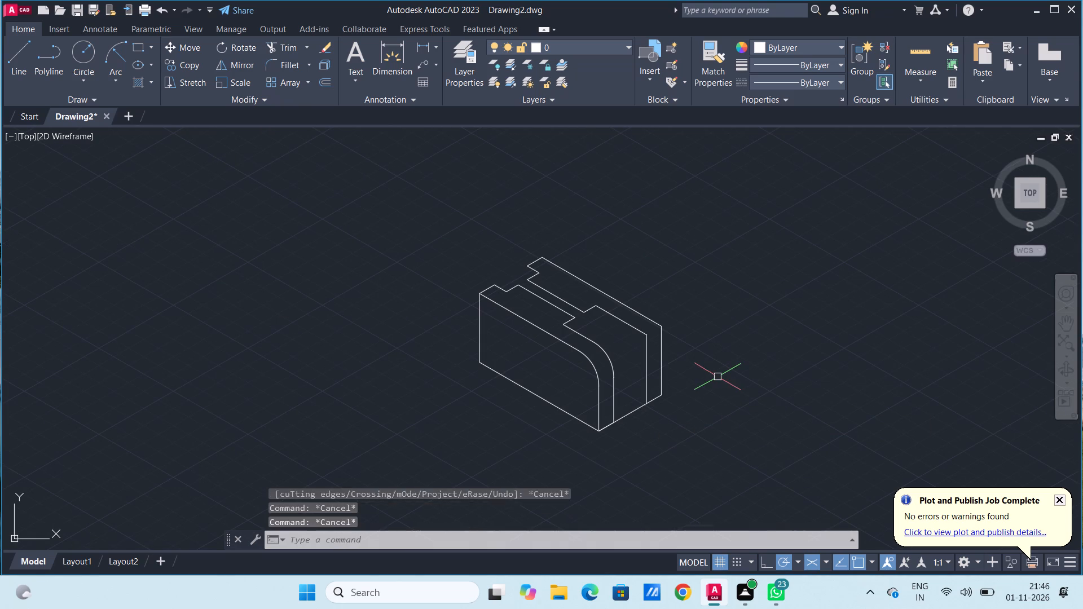
key(Escape)
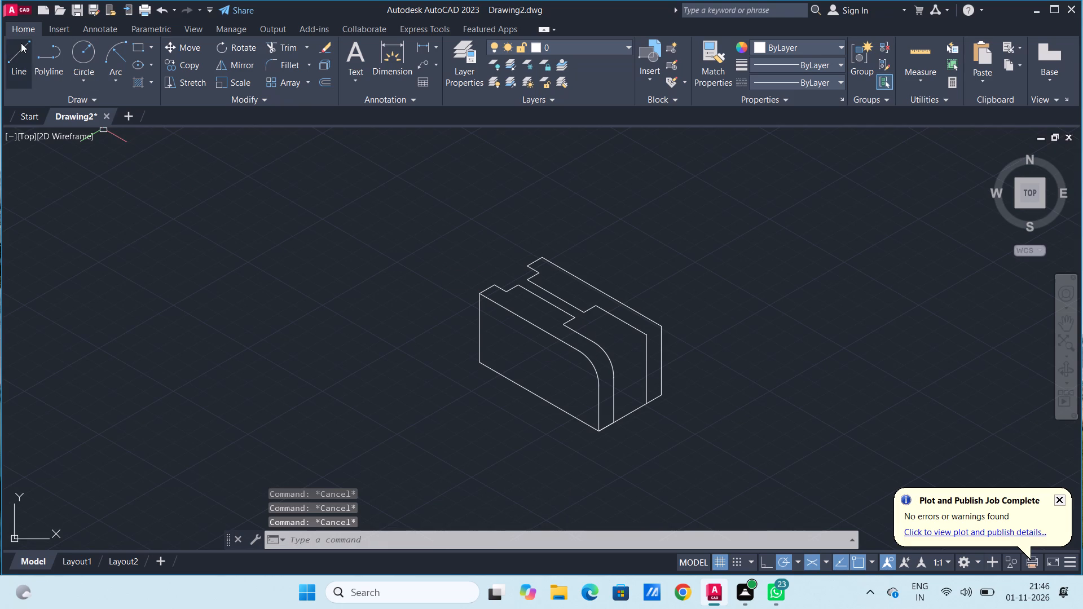
Draw connected lines from the block's lowest front corner: 10 straight up, and about 46 at 30° past the outer vertical edge.
click(24, 57)
scroll(615, 431, up, 3)
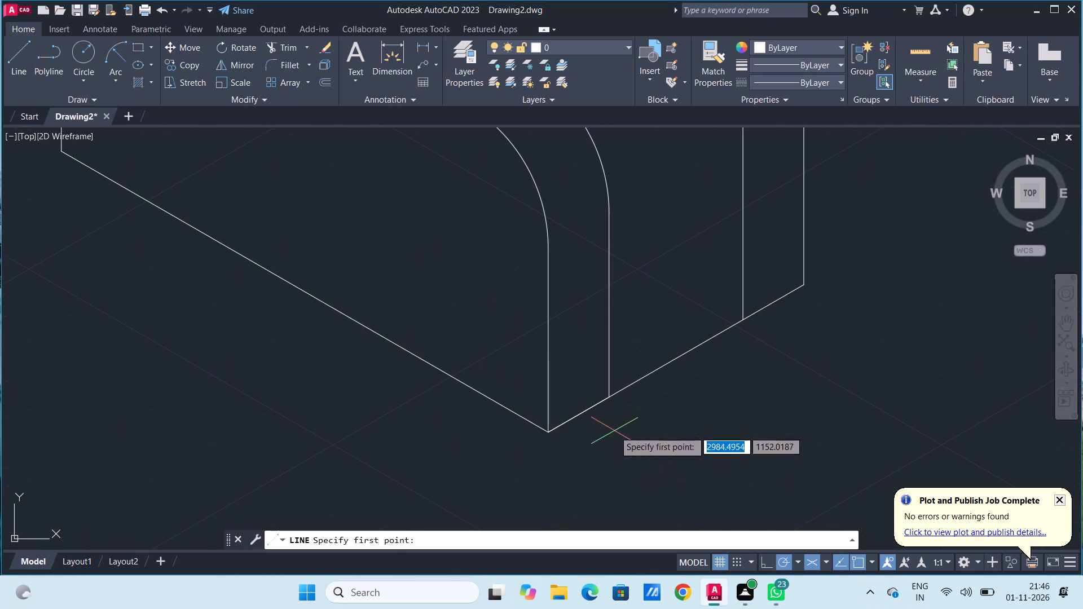
click(549, 433)
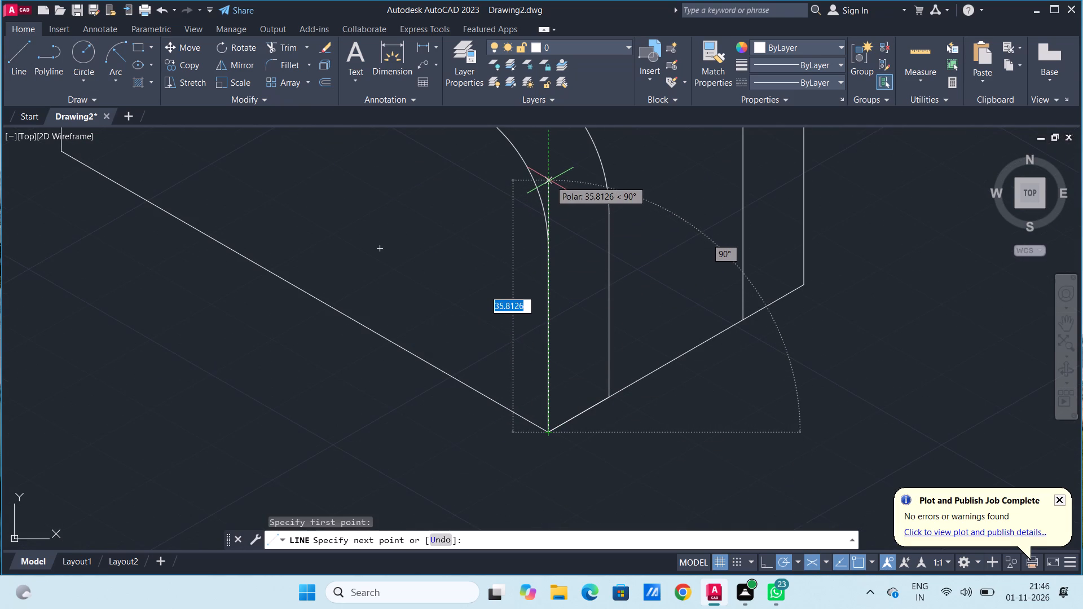
text(10)
key(Return)
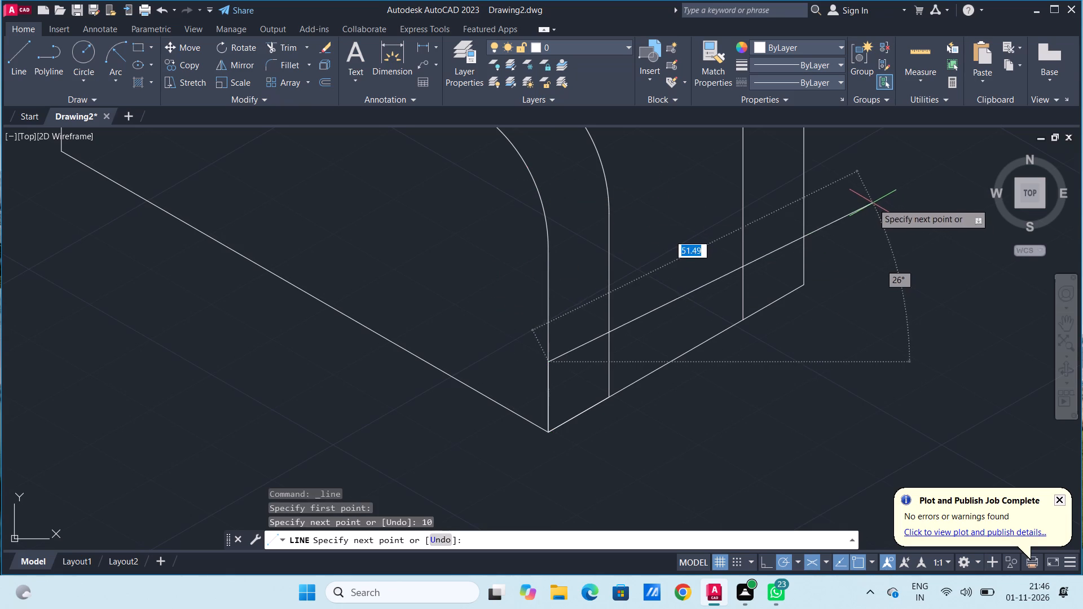
click(829, 198)
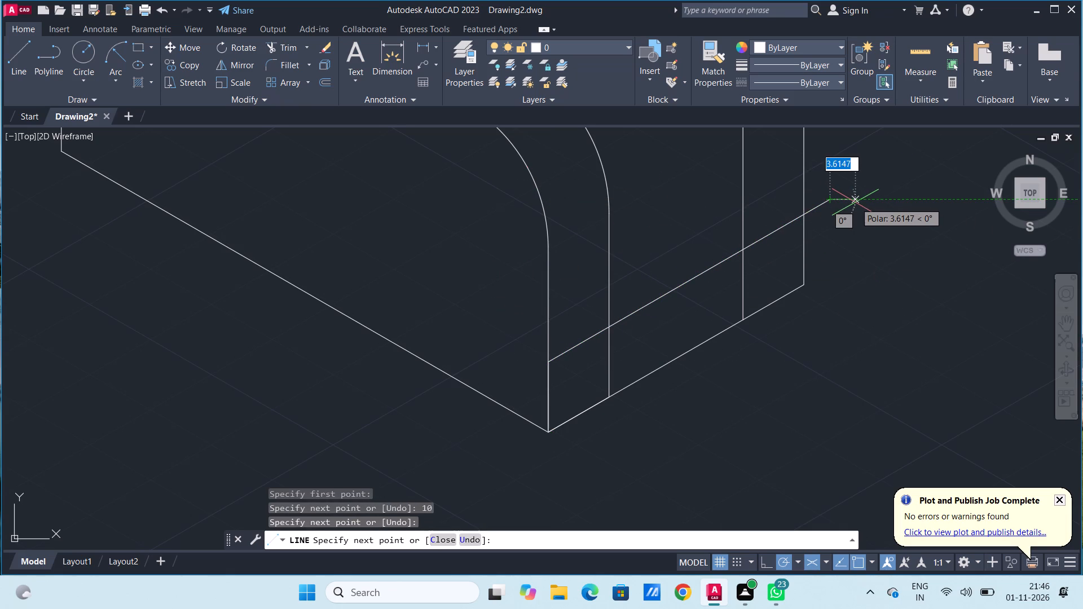
key(space)
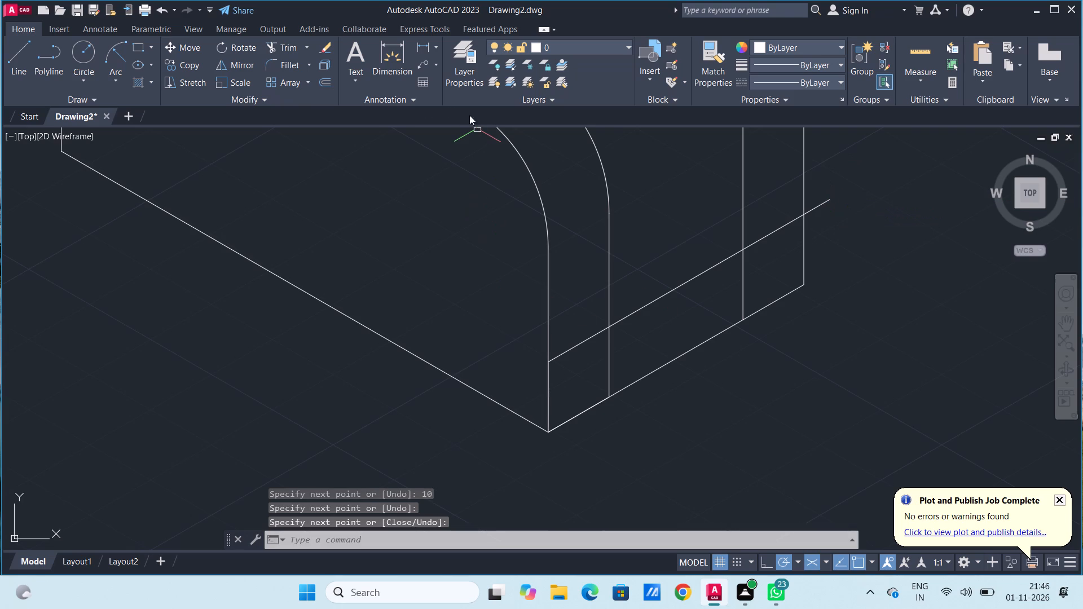
Trim the 30° line to the span between the two inner verticals, and trim both inner verticals below it.
click(288, 45)
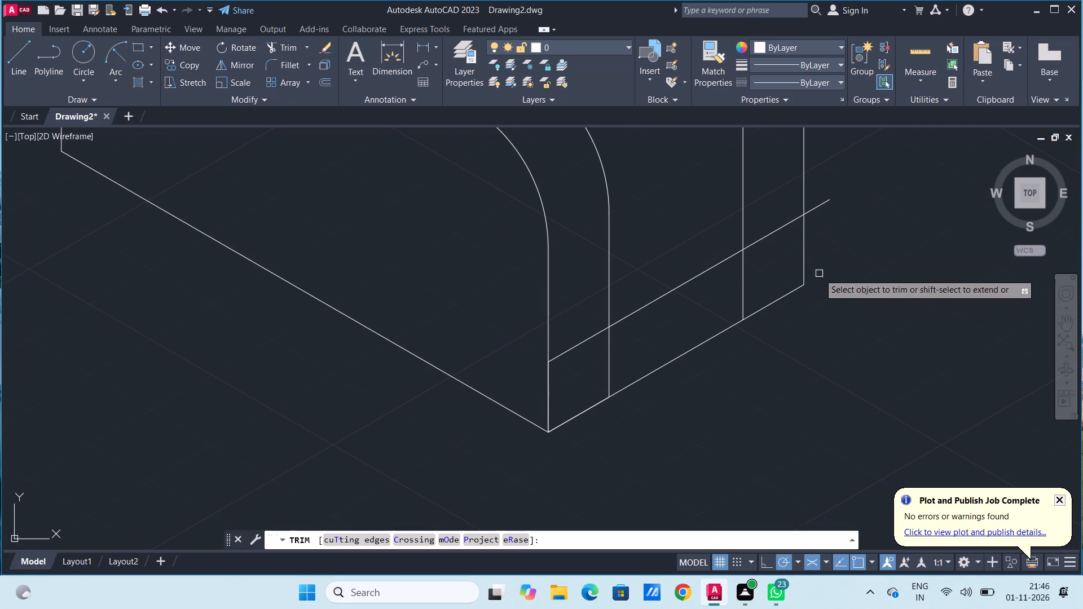
click(822, 201)
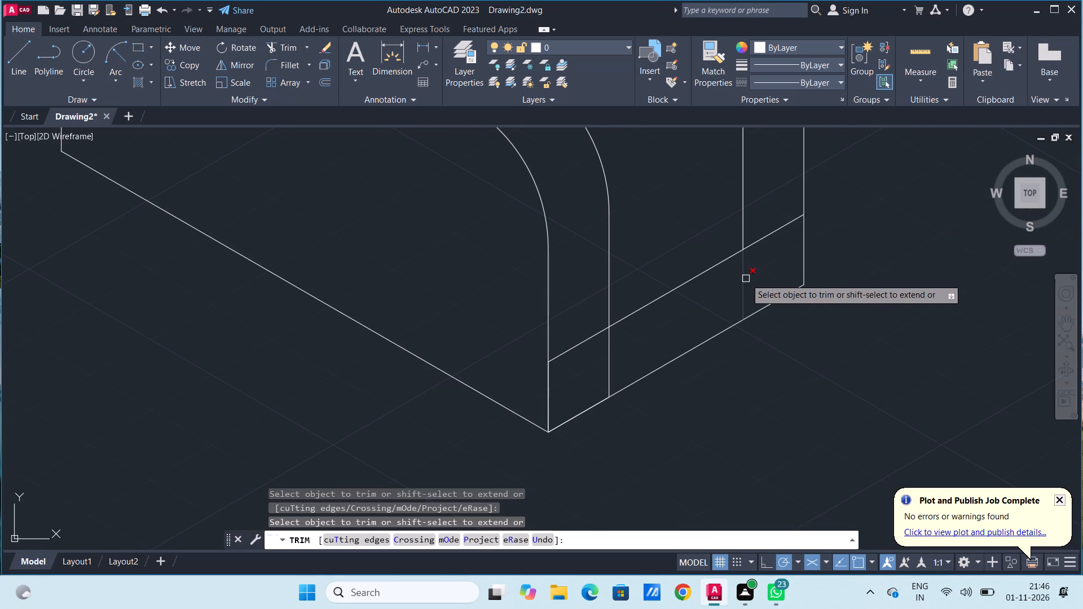
click(746, 278)
click(767, 236)
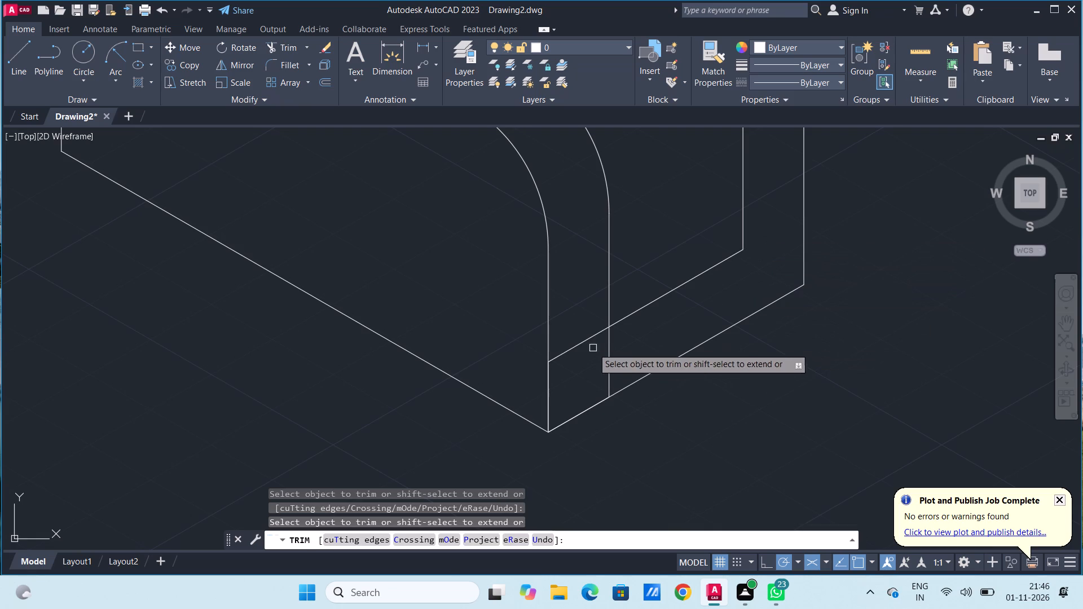
click(590, 339)
click(609, 350)
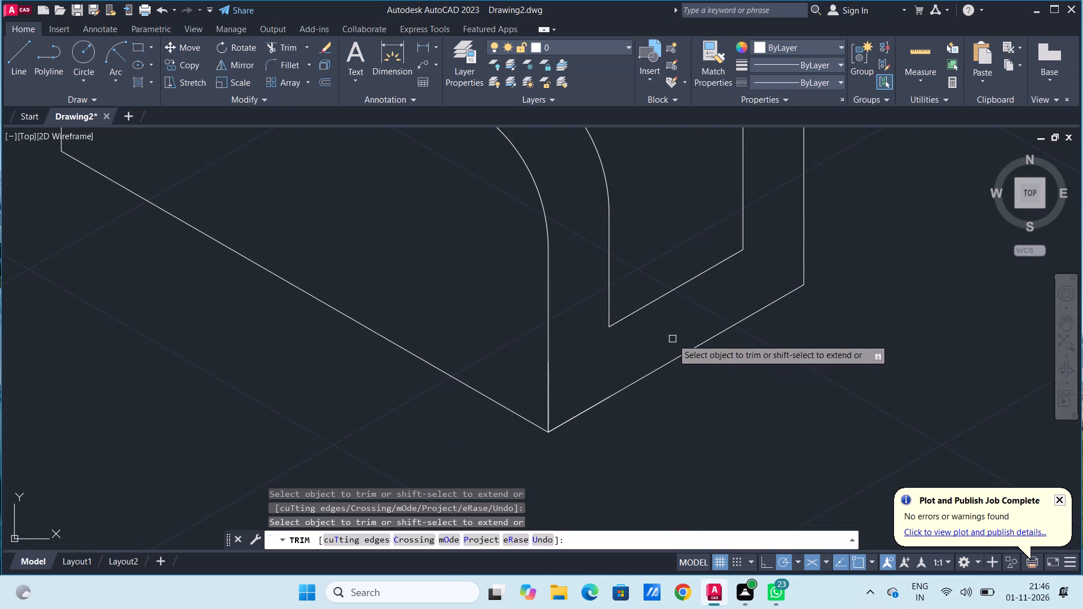
scroll(674, 338, down, 3)
middle_drag(726, 276, 741, 340)
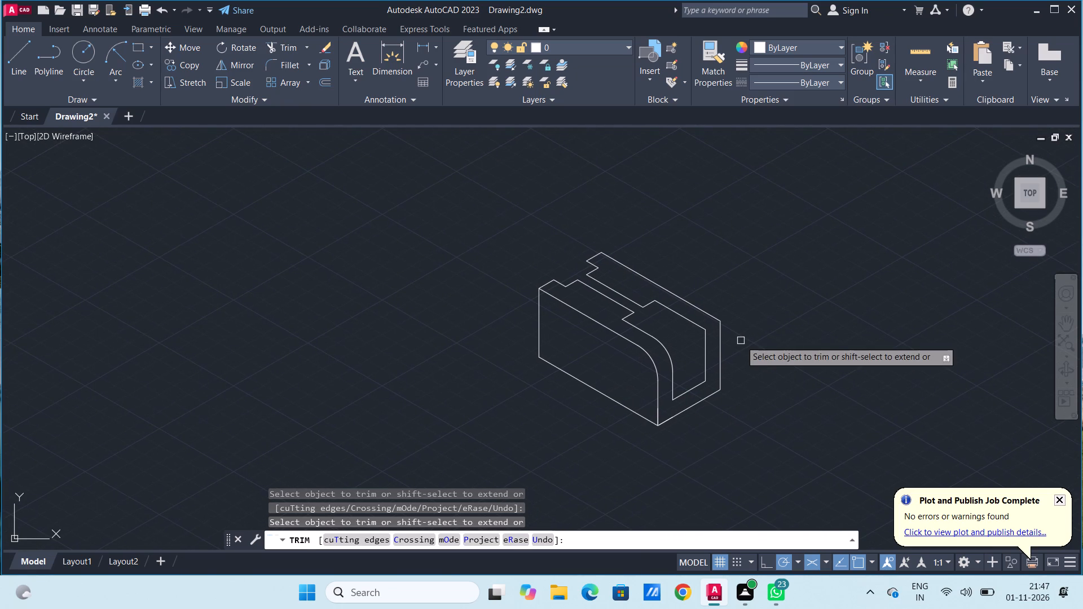
key(Escape)
key(Escape)
key(Escape)
key(Escape)
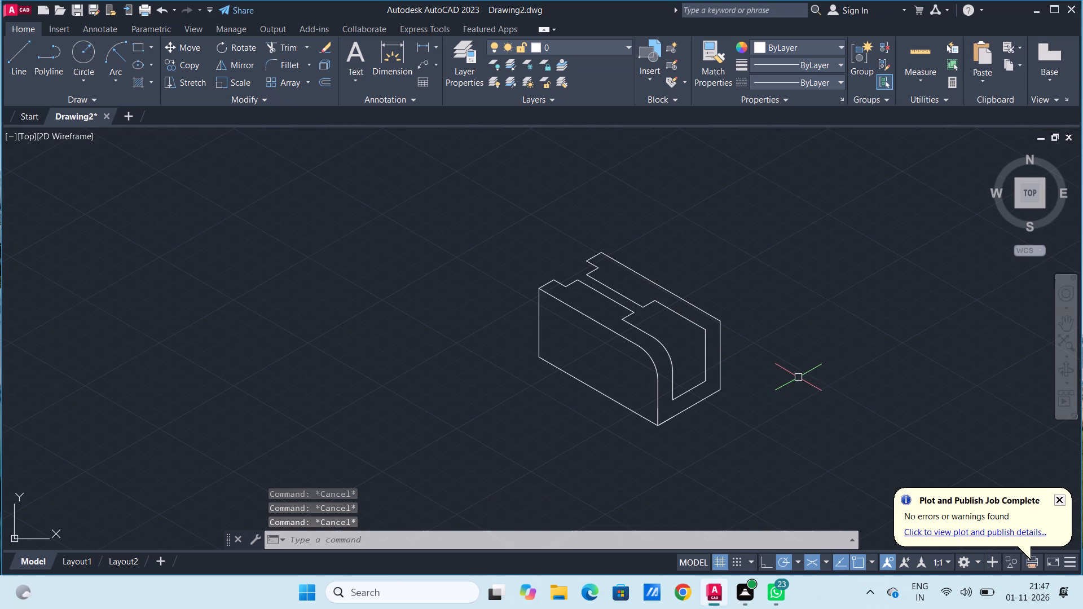
Fillet the inner notch outline's far upper corner with radius 24.
scroll(798, 377, down, 1)
key(f)
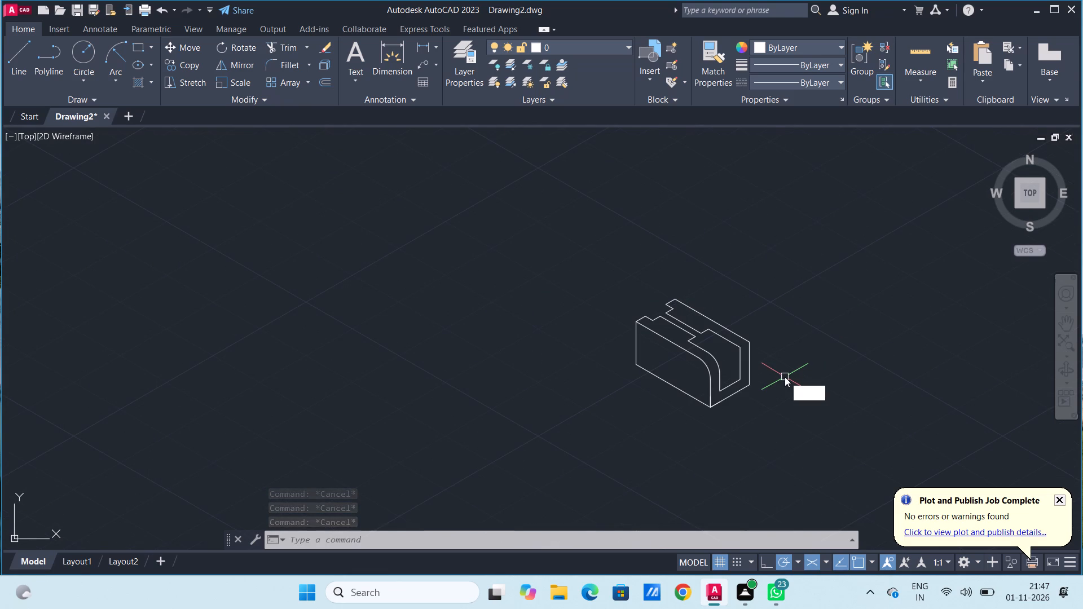
text(il)
key(Return)
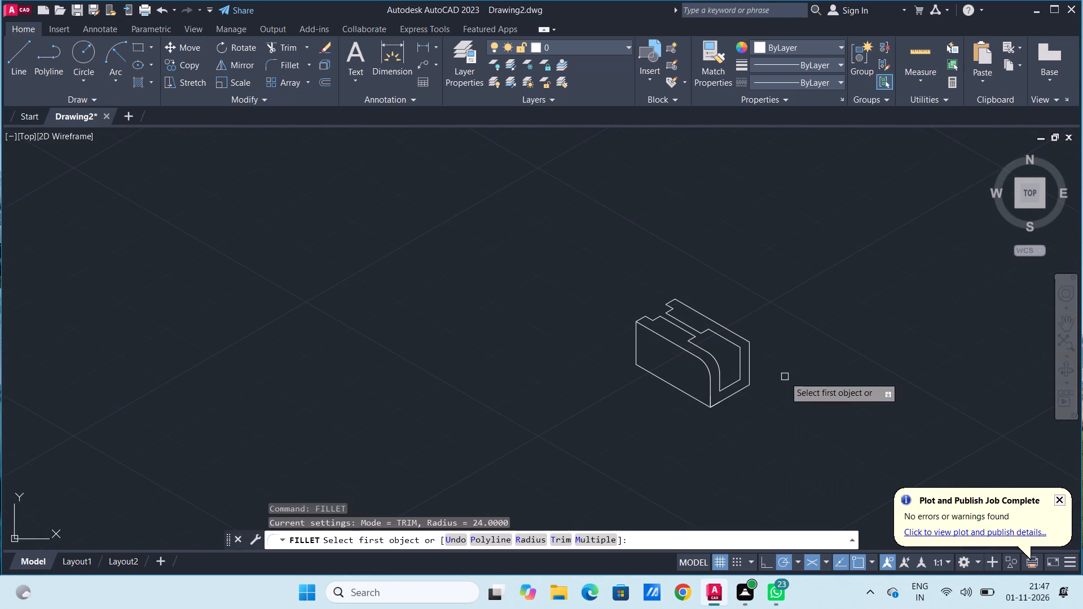
key(r)
key(Return)
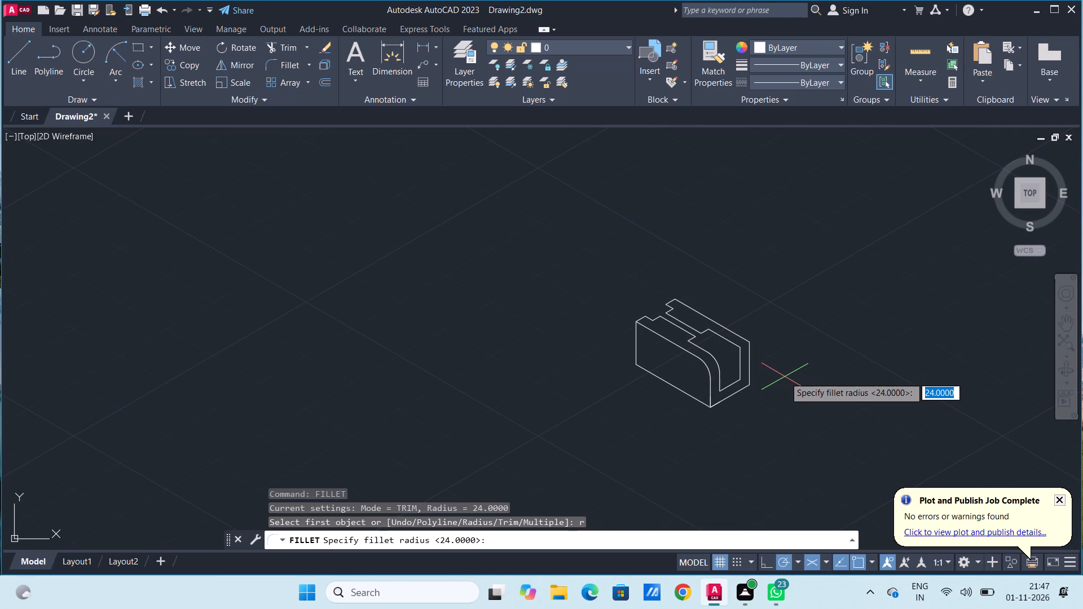
key(Return)
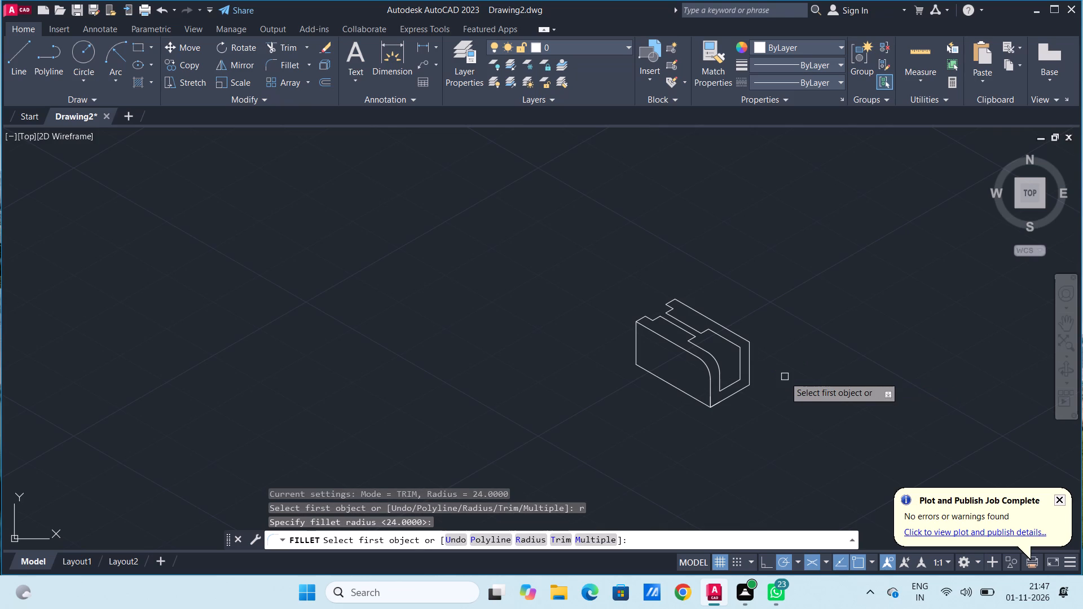
scroll(747, 393, down, 3)
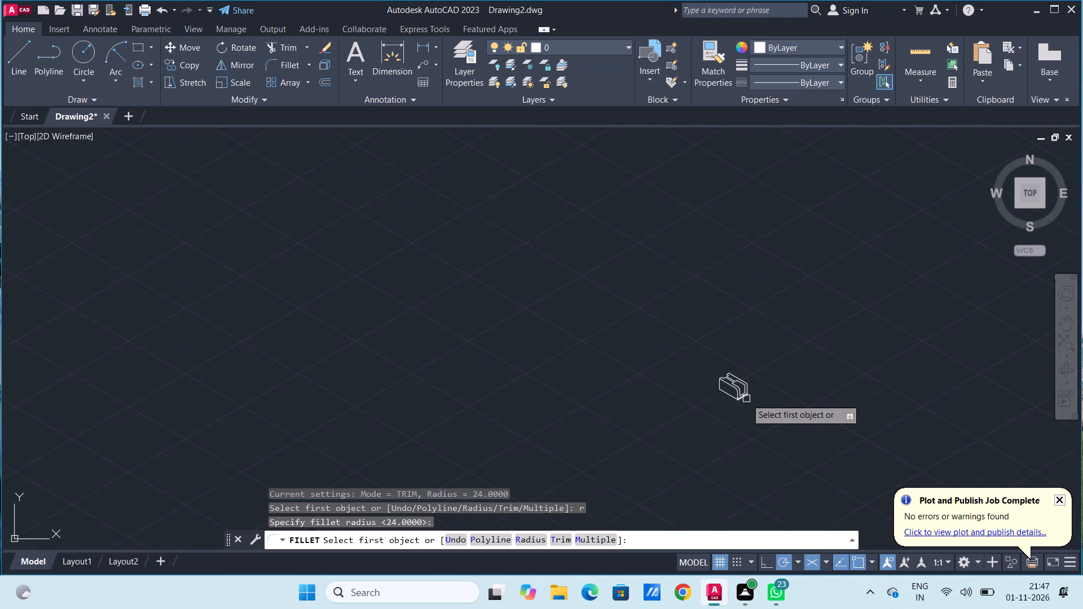
scroll(746, 399, up, 4)
scroll(725, 273, up, 2)
scroll(734, 399, down, 2)
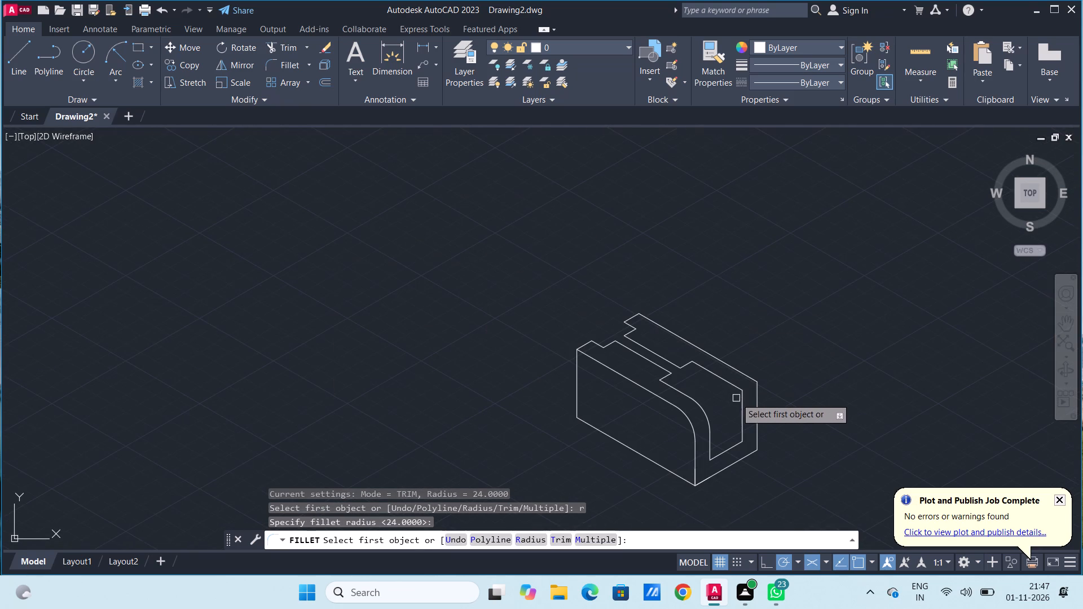
click(729, 384)
click(741, 406)
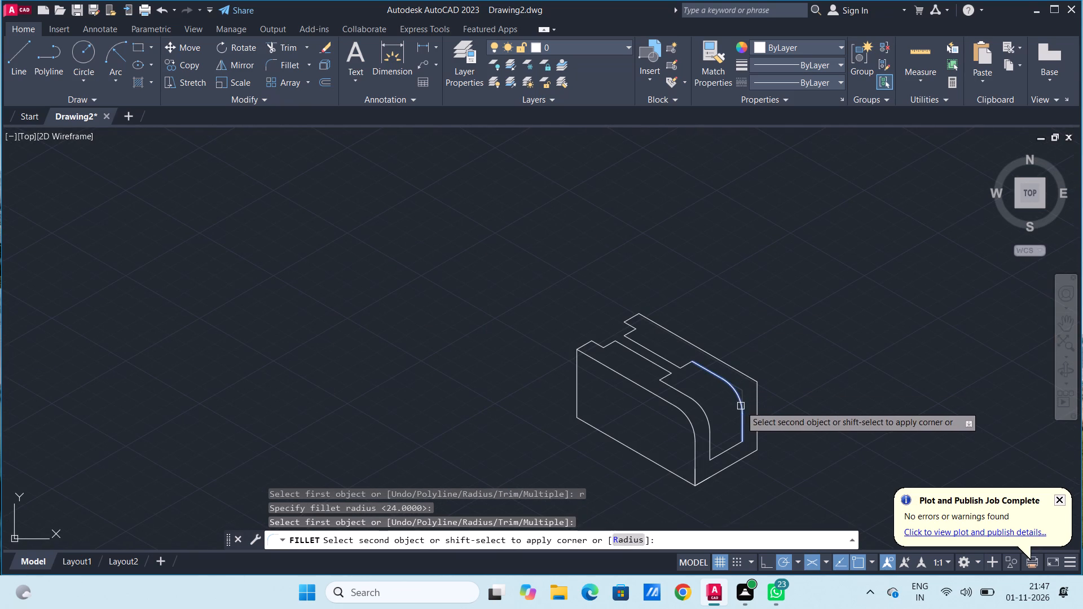
Fillet the block's outer far upper corner with the same radius of 24.
scroll(754, 411, up, 3)
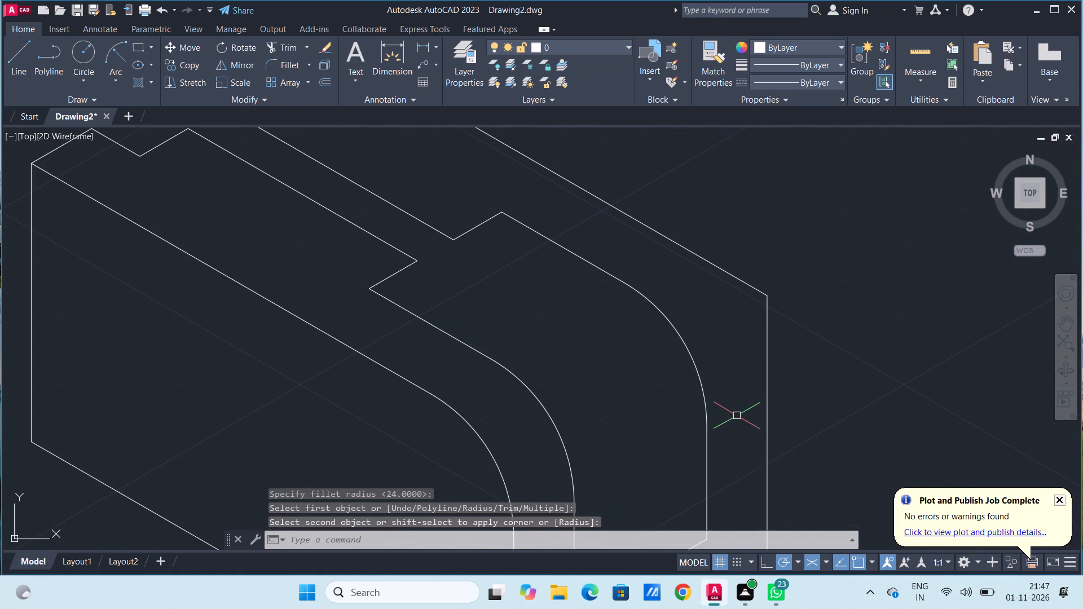
key(space)
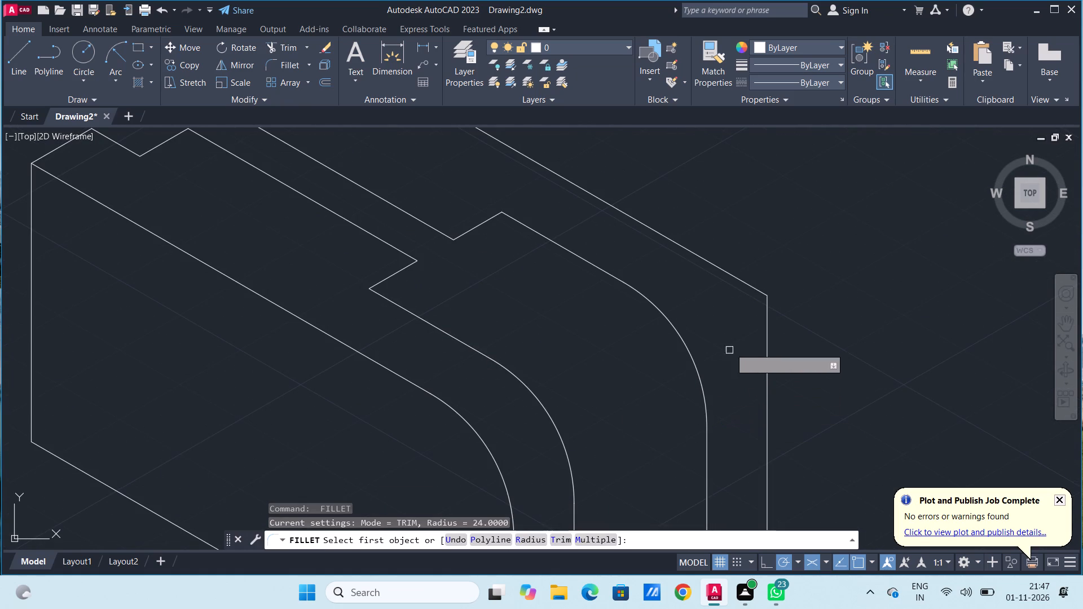
click(748, 279)
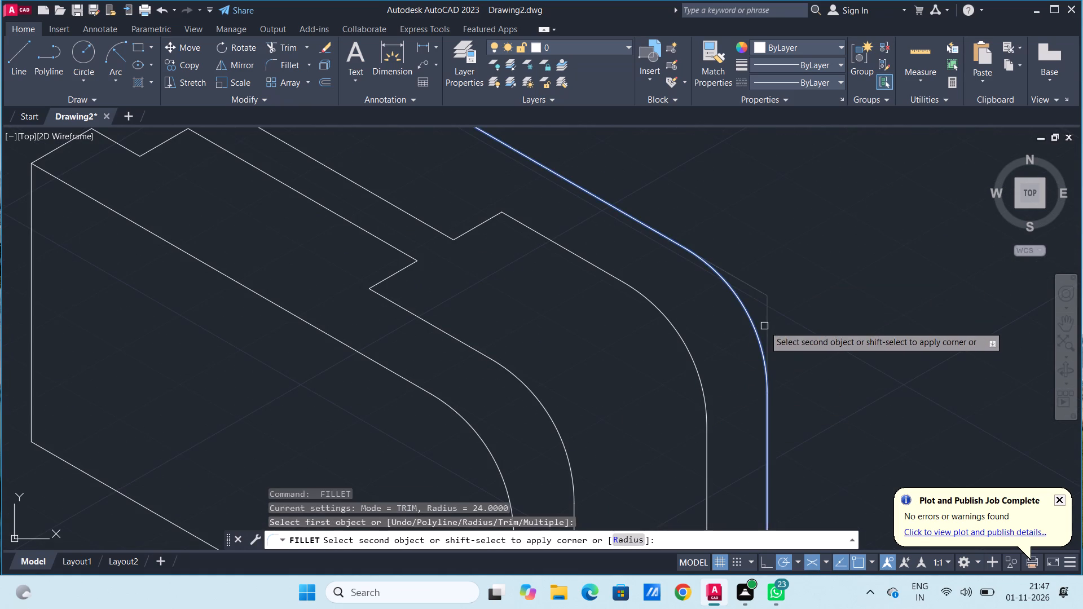
click(765, 327)
scroll(812, 343, down, 2)
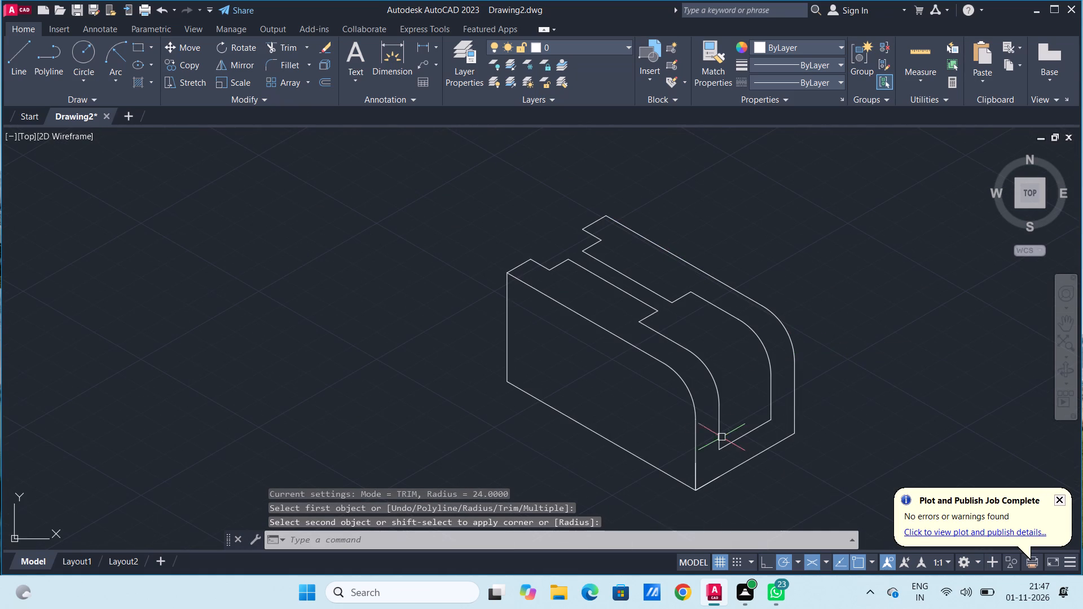
Draw a 30-long line at 330° along the long base edge, starting from its upper end.
scroll(634, 455, up, 1)
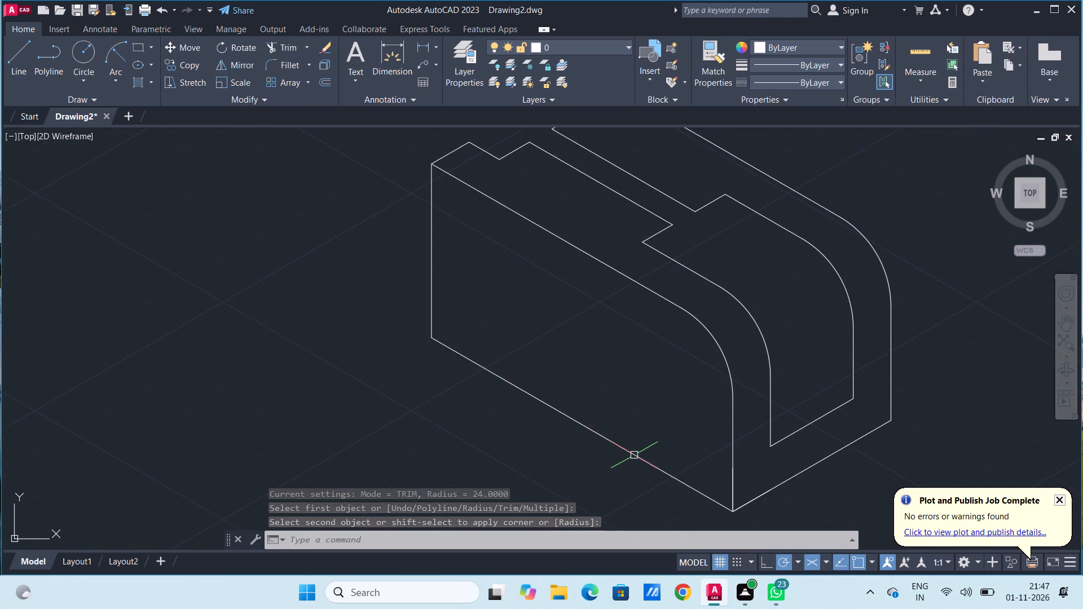
scroll(633, 455, down, 1)
middle_drag(620, 482, 617, 462)
scroll(645, 370, up, 1)
scroll(640, 389, down, 1)
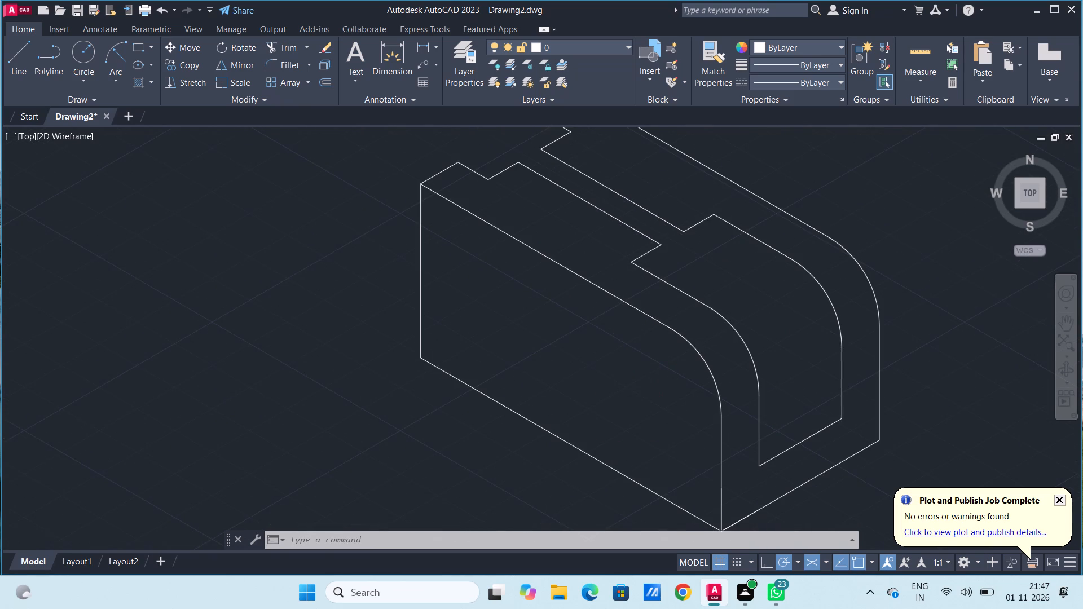
click(29, 52)
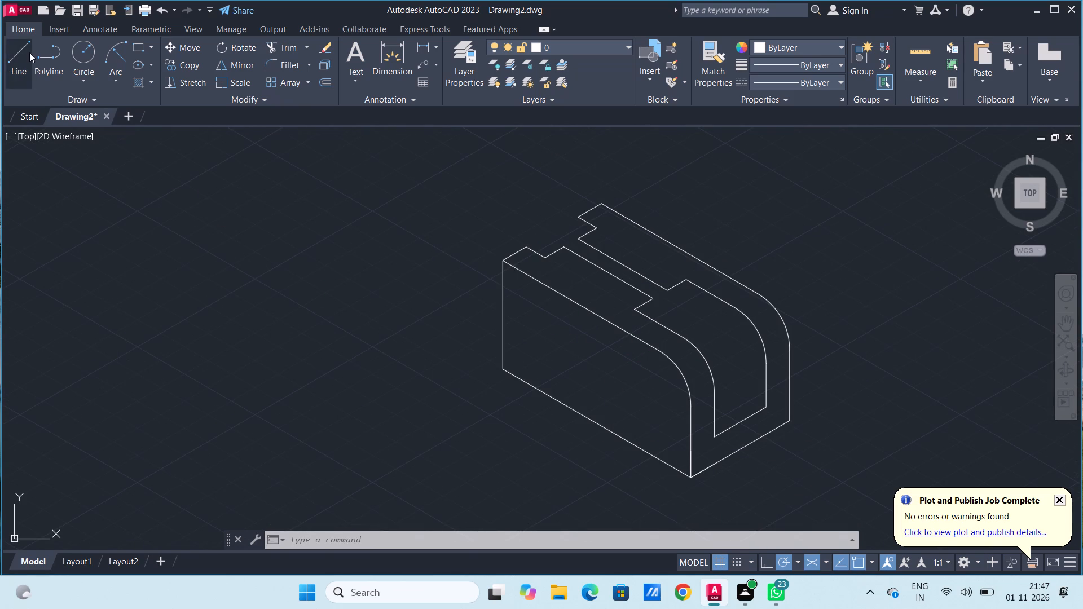
click(501, 369)
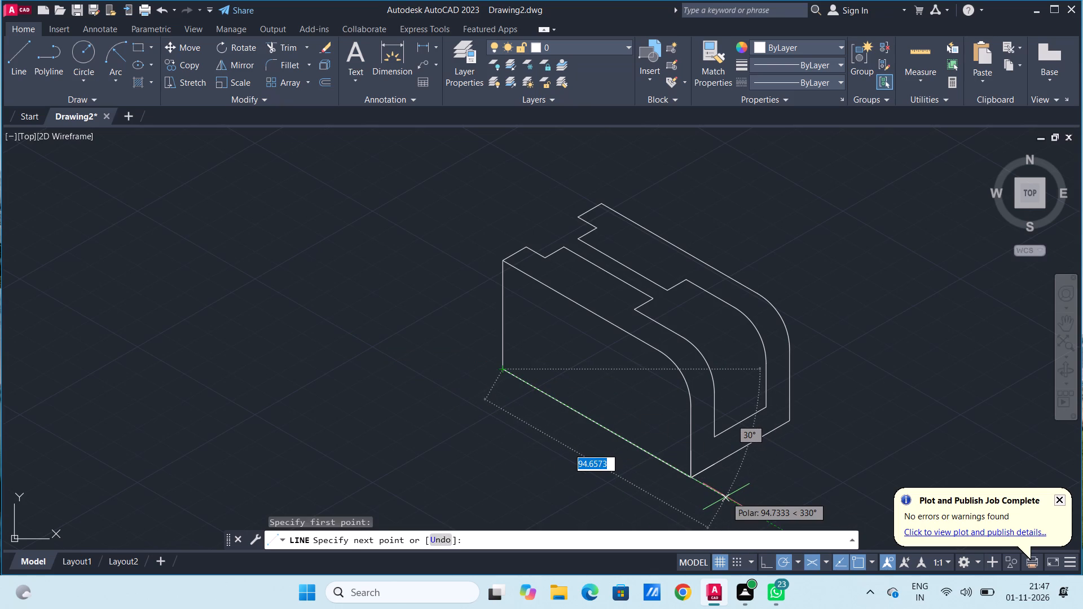
text(30)
key(Return)
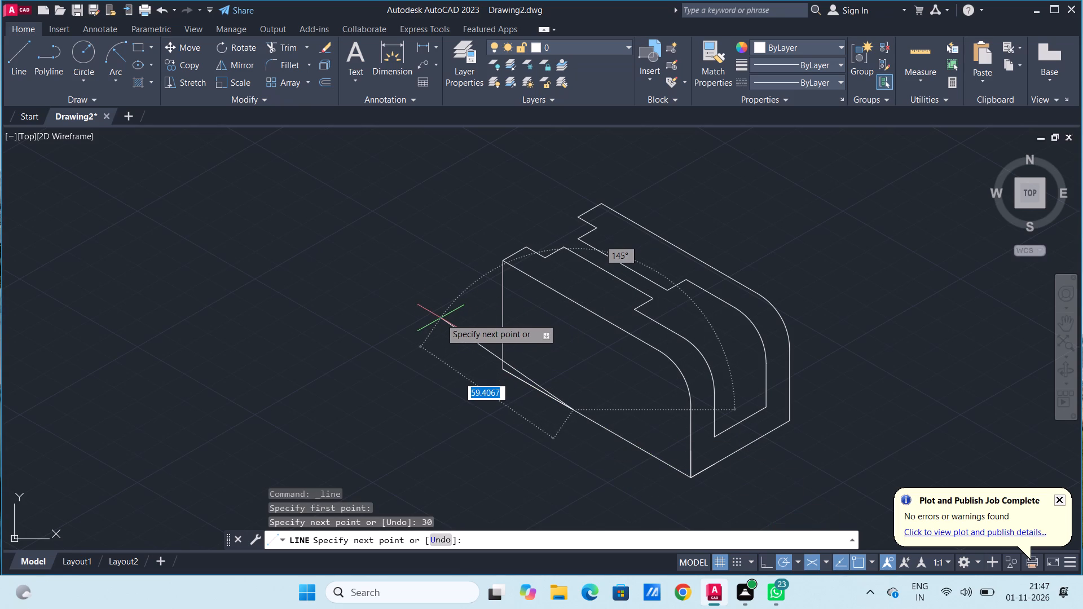
key(Escape)
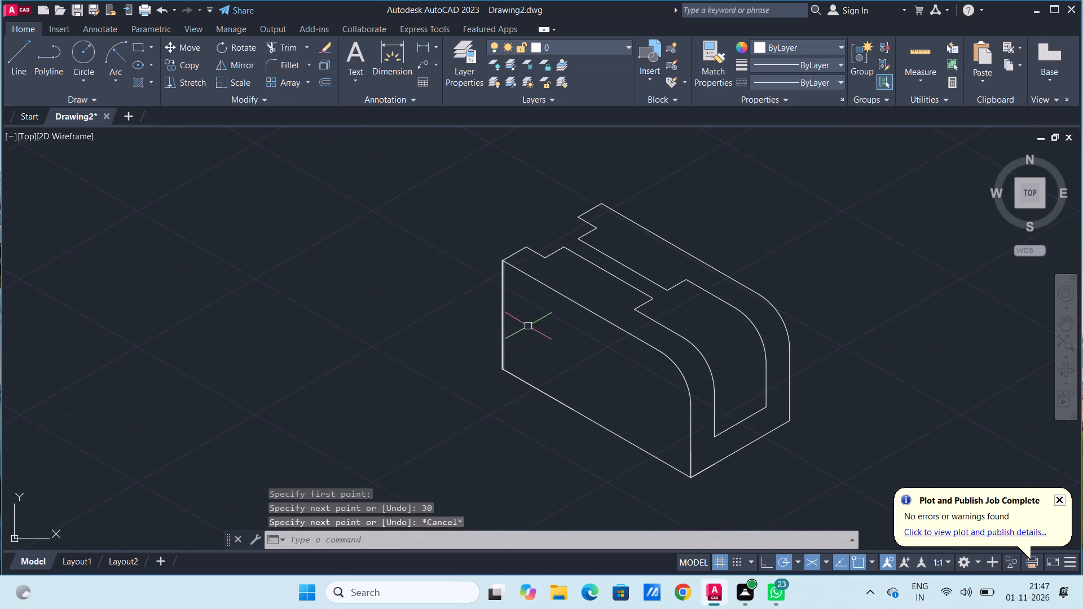
On the left isoplane, draw an isocircle of radius 15 centred on the long base edge, at the 30-long line's lower end.
scroll(566, 347, down, 1)
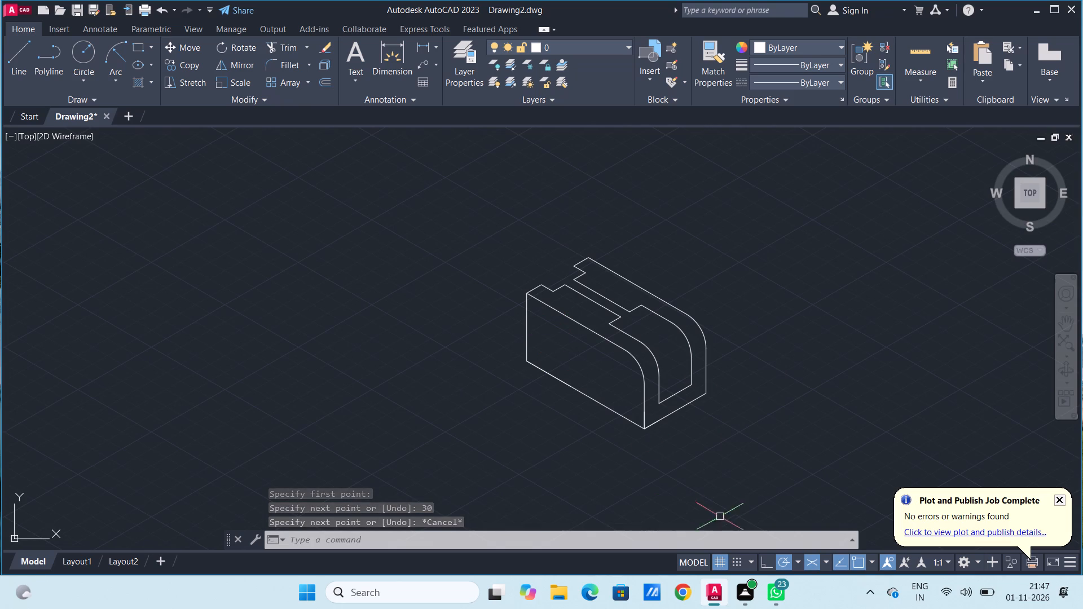
click(822, 559)
click(845, 498)
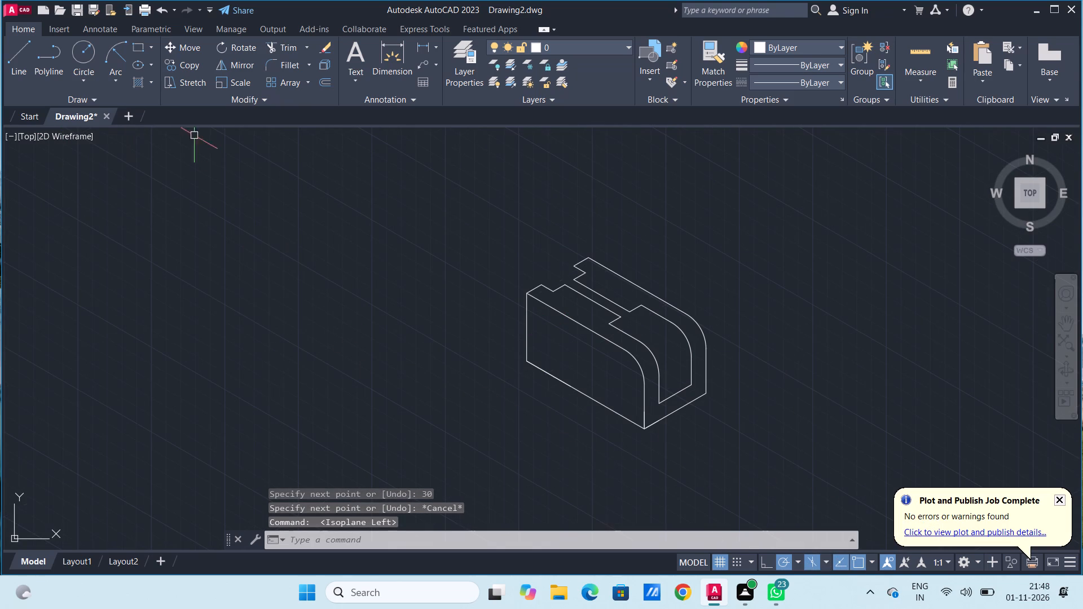
key(e)
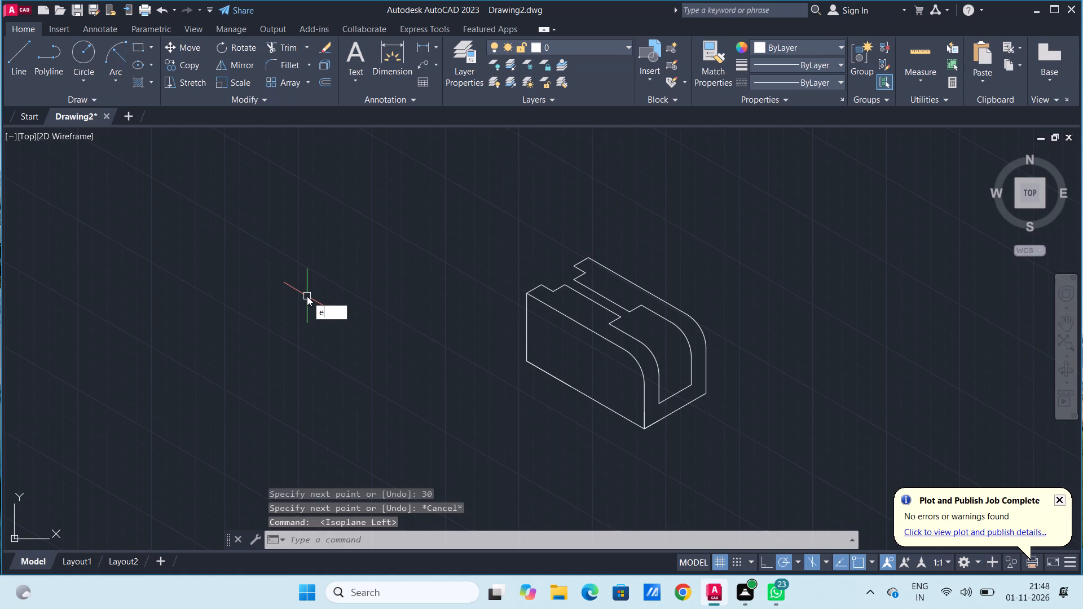
text(ll)
key(Return)
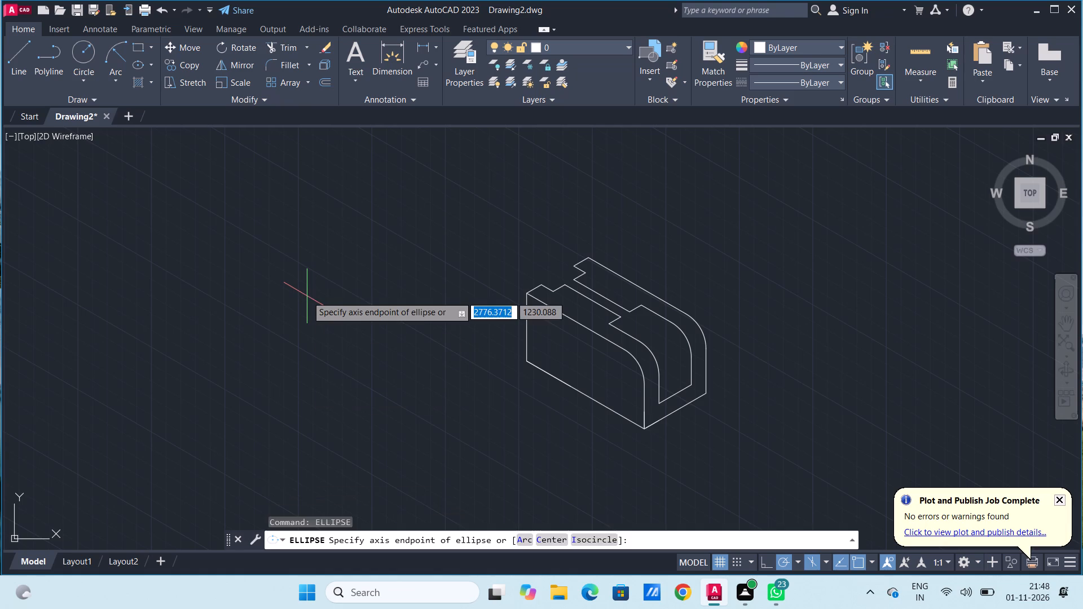
key(i)
key(s)
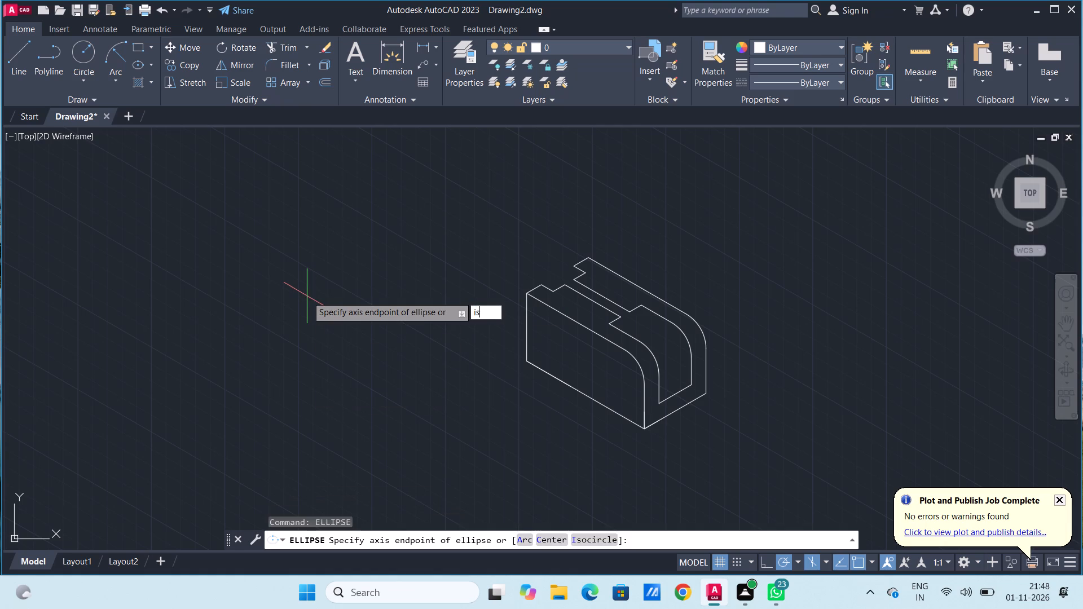
key(o)
key(Return)
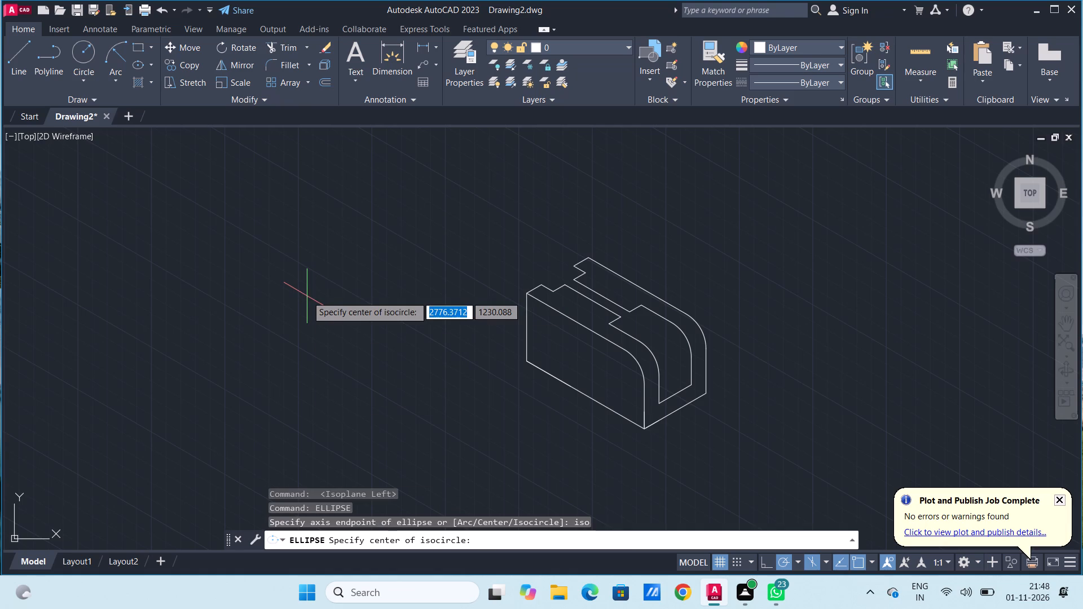
click(571, 390)
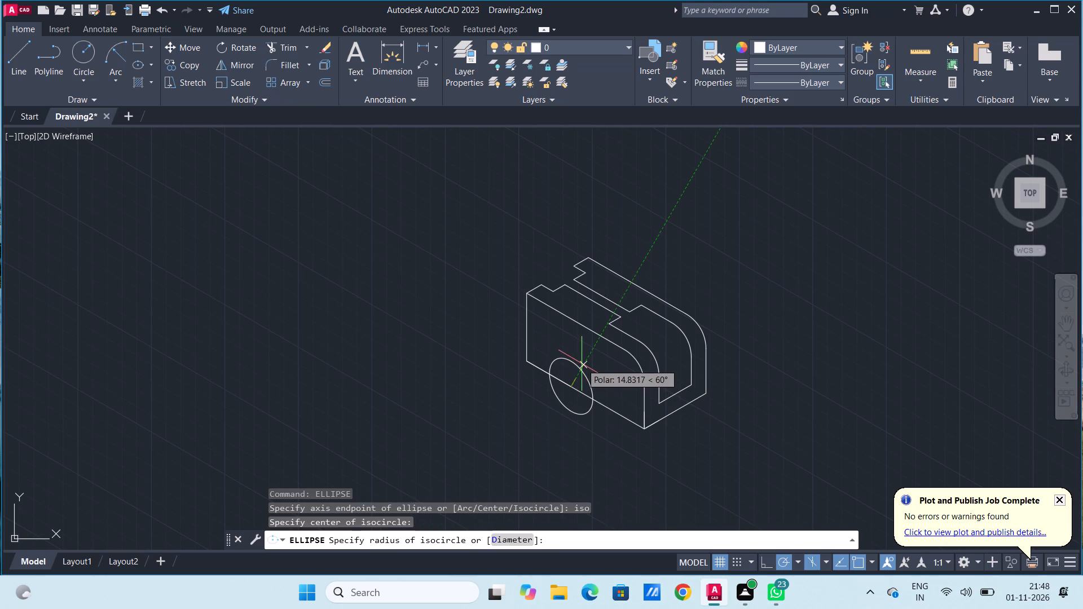
text(15)
key(Return)
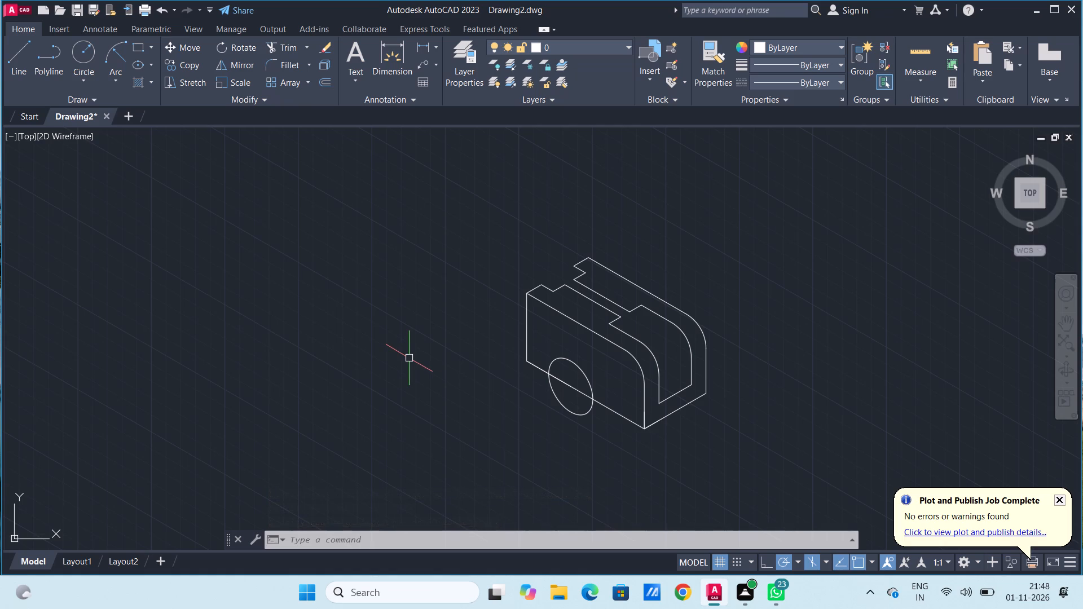
Trim the isocircle's lower half and the base edge segments inside it, leaving an arched cut-out in the long side face.
scroll(614, 392, down, 1)
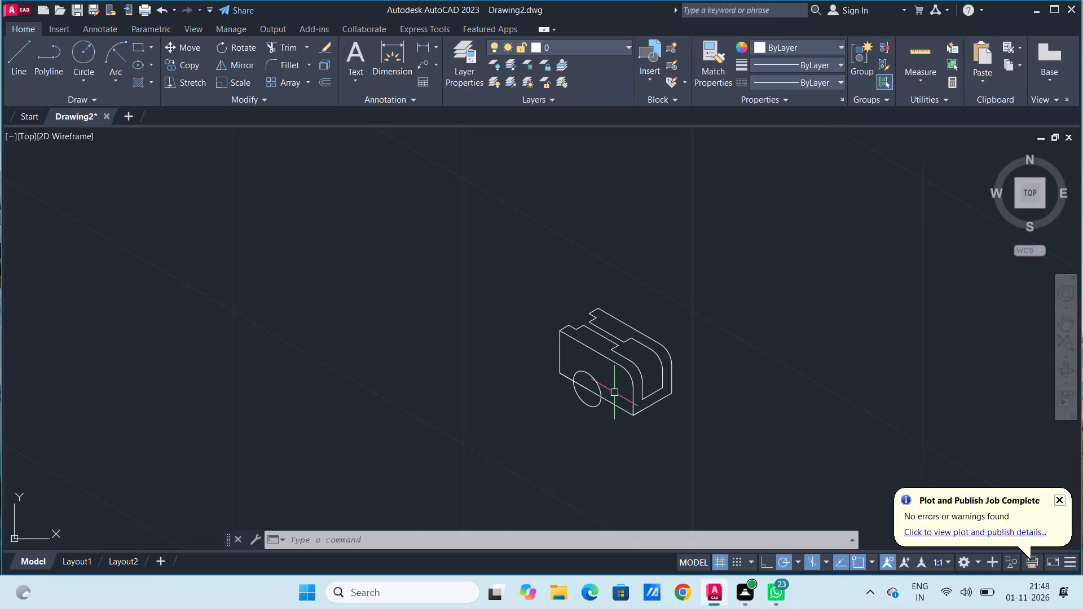
scroll(654, 404, up, 1)
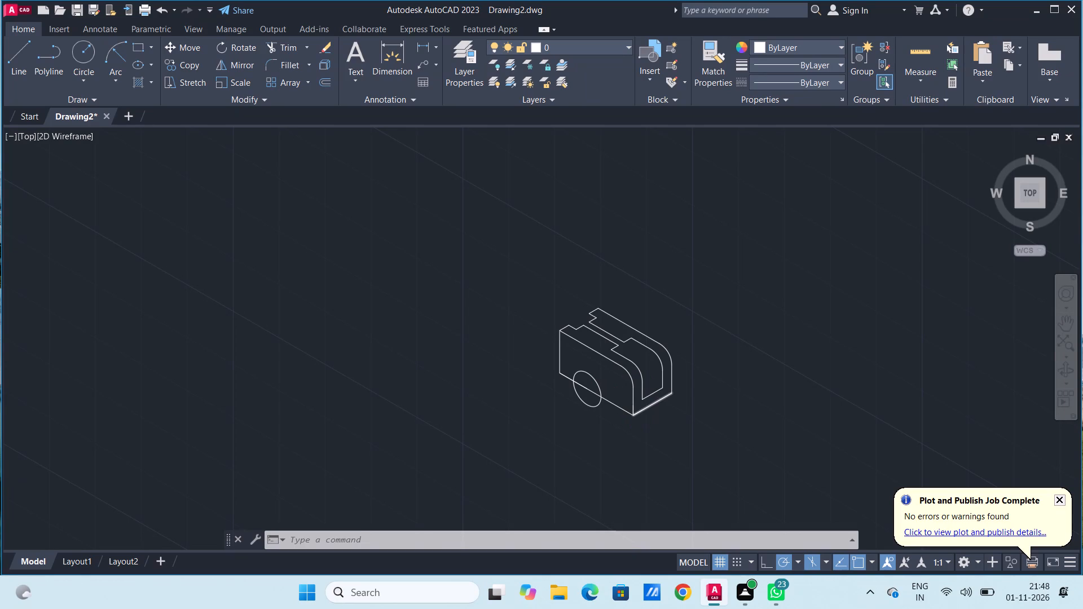
scroll(573, 352, up, 1)
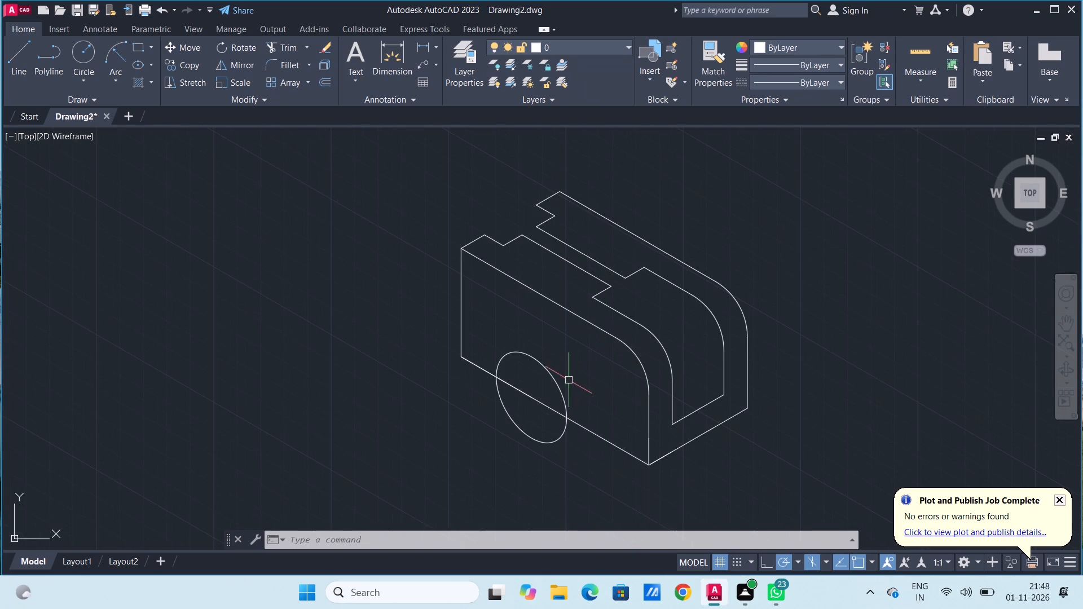
click(280, 49)
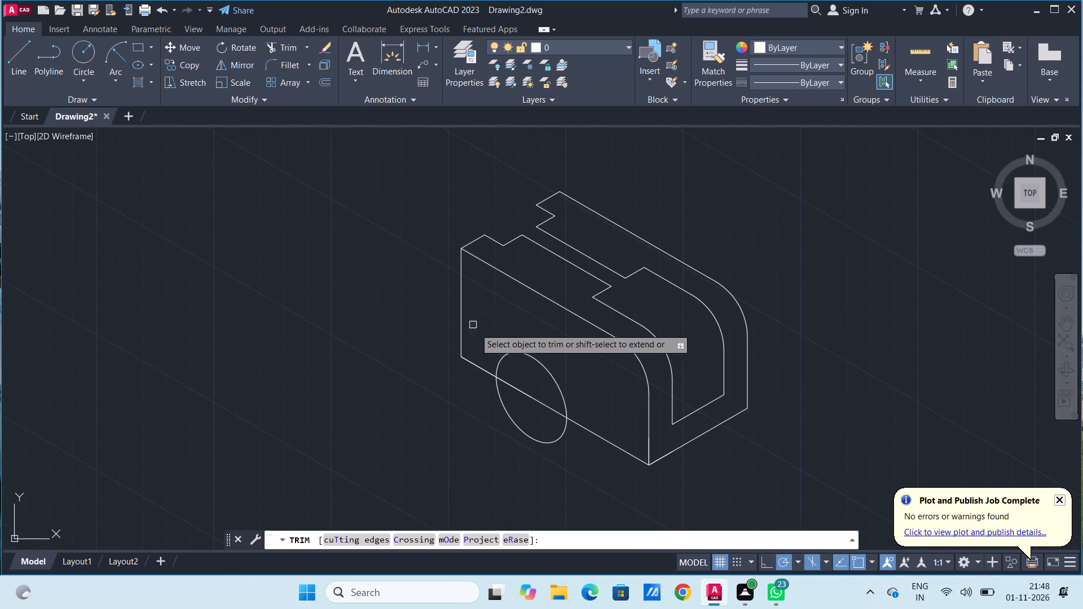
click(495, 389)
click(509, 388)
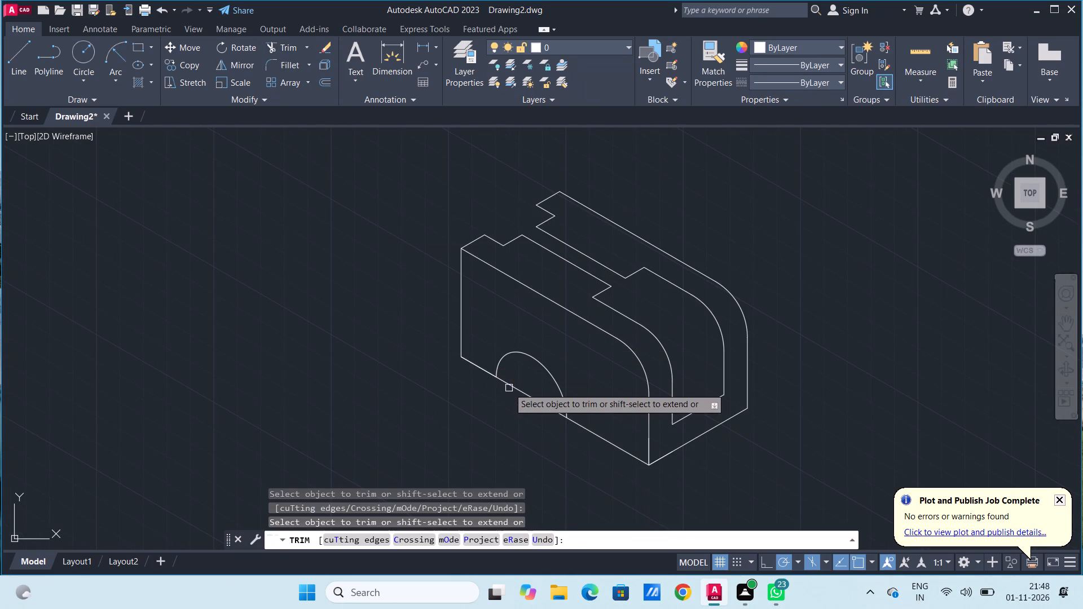
click(519, 390)
scroll(549, 395, down, 1)
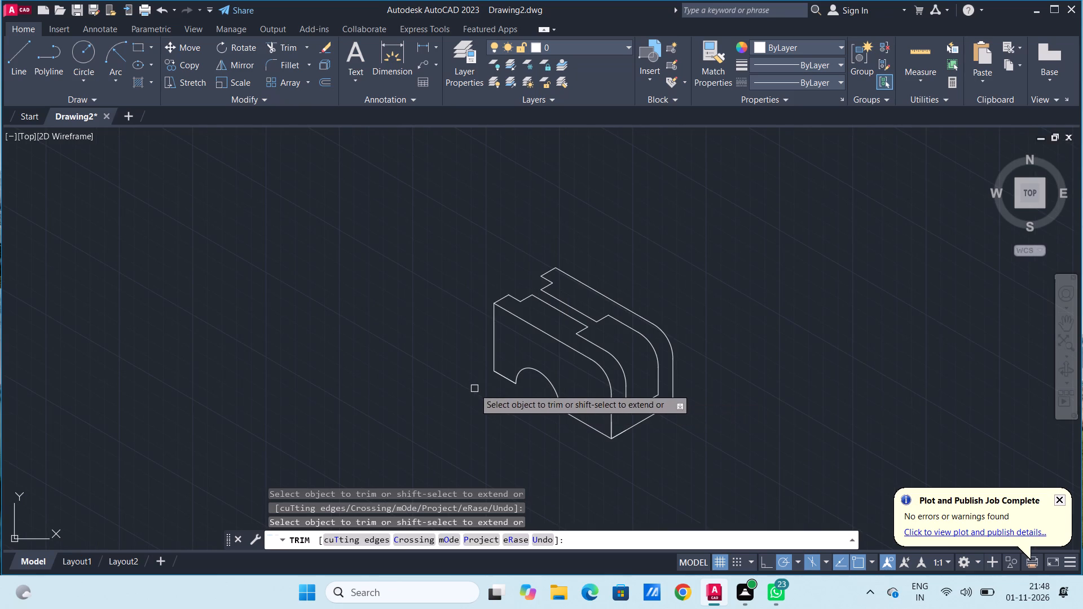
click(592, 51)
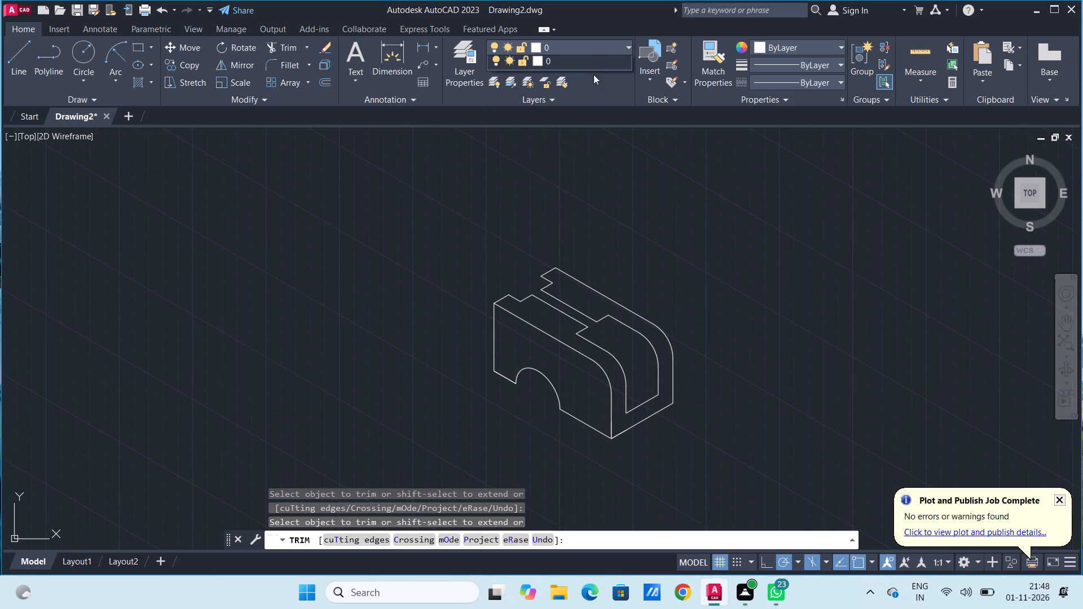
click(432, 269)
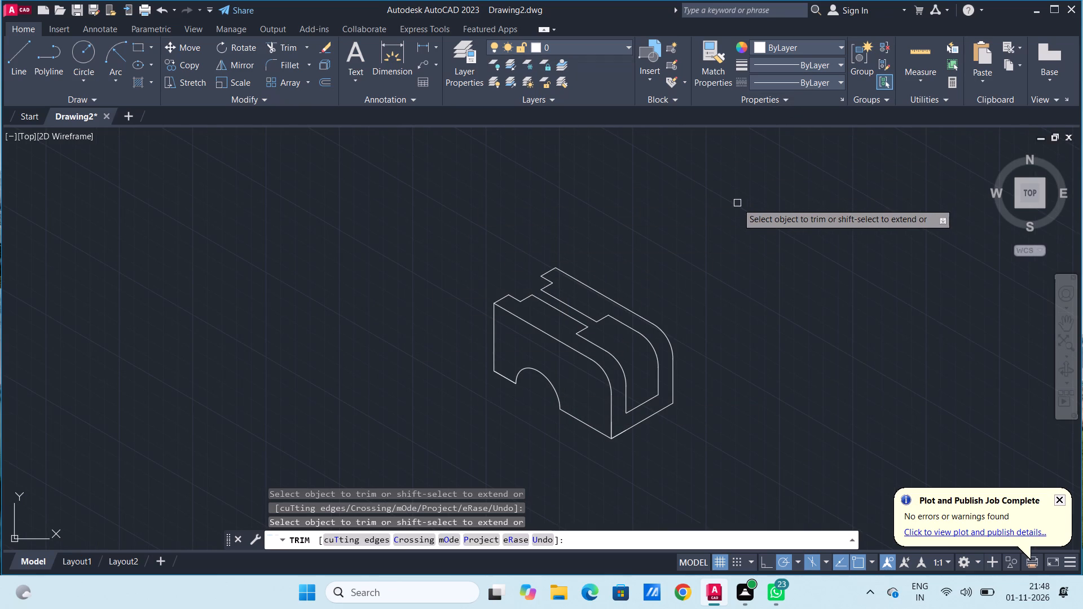
key(Escape)
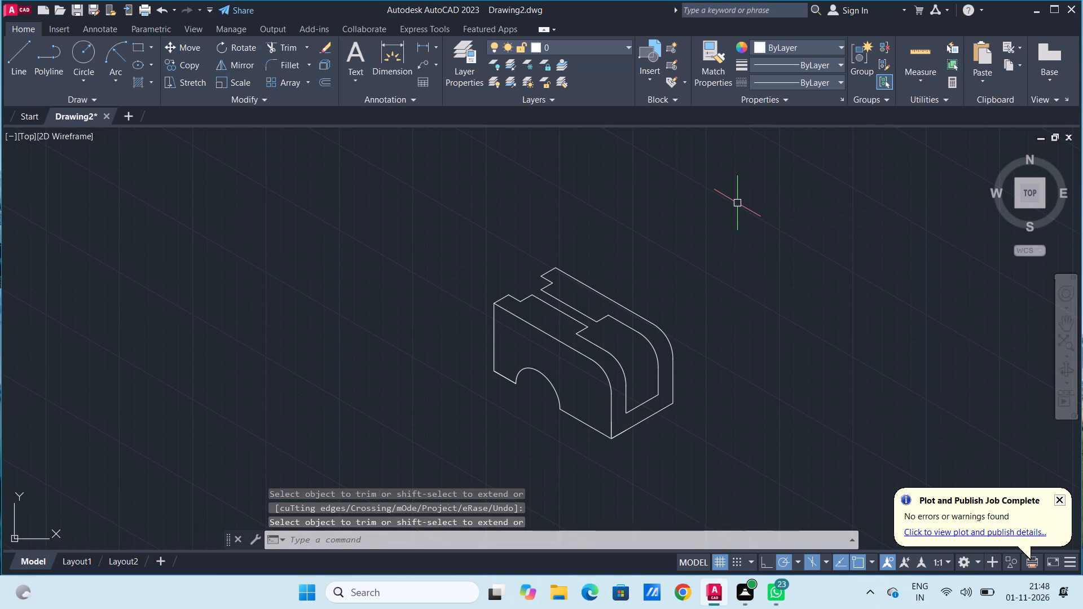
Load the ISO dash linetype ACAD_ISO02W100 into the drawing.
click(808, 83)
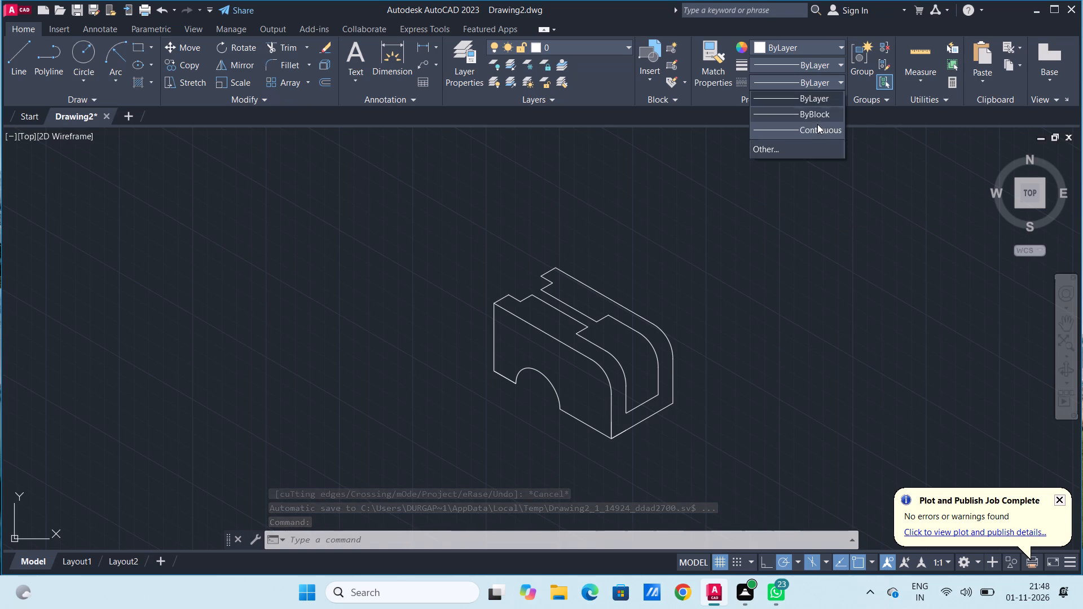
click(816, 151)
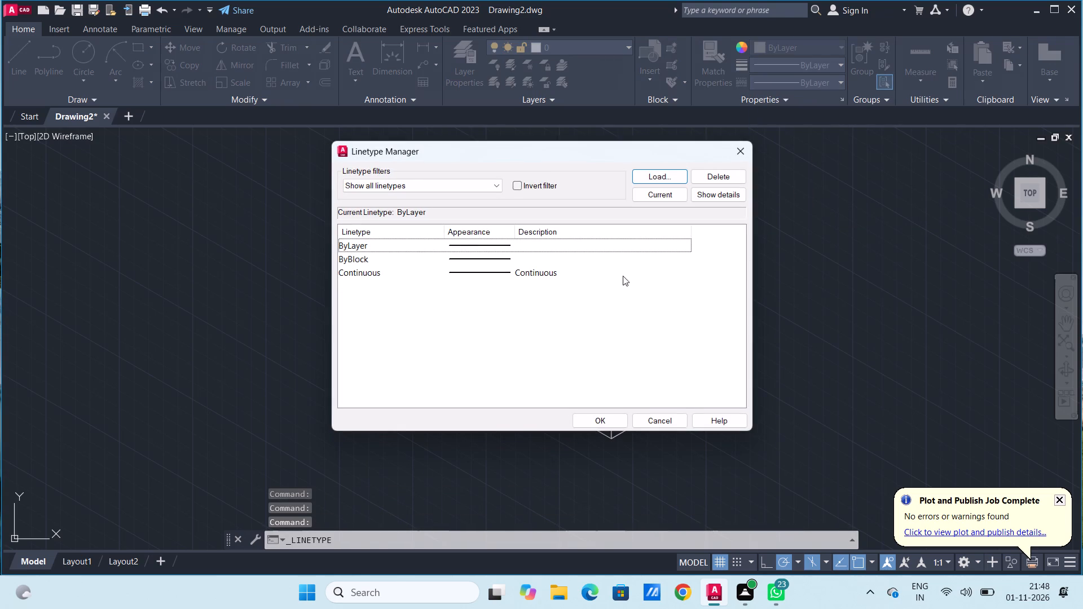
click(669, 178)
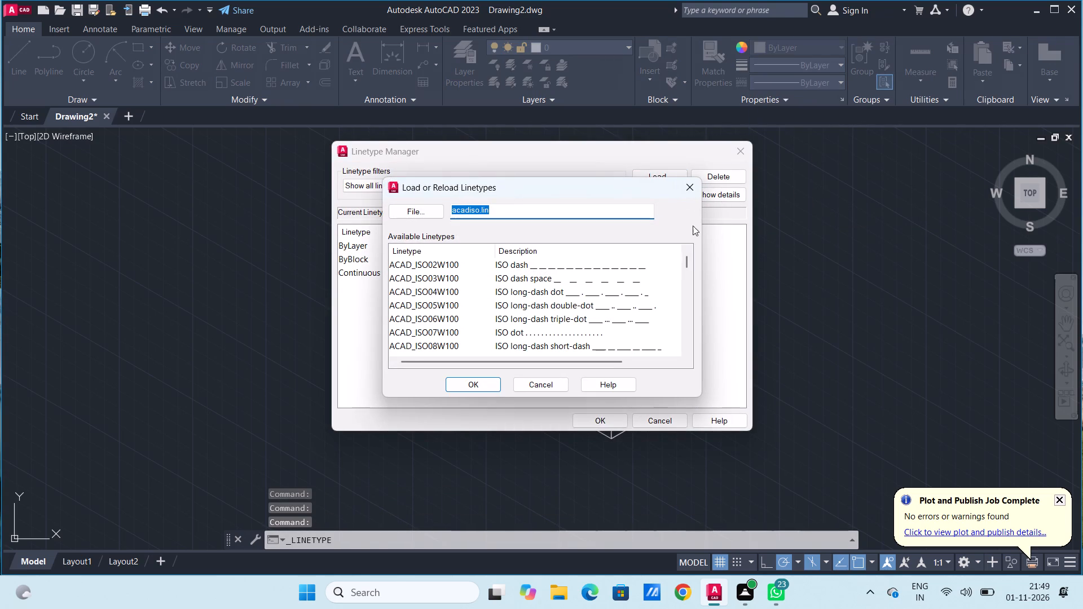
click(618, 264)
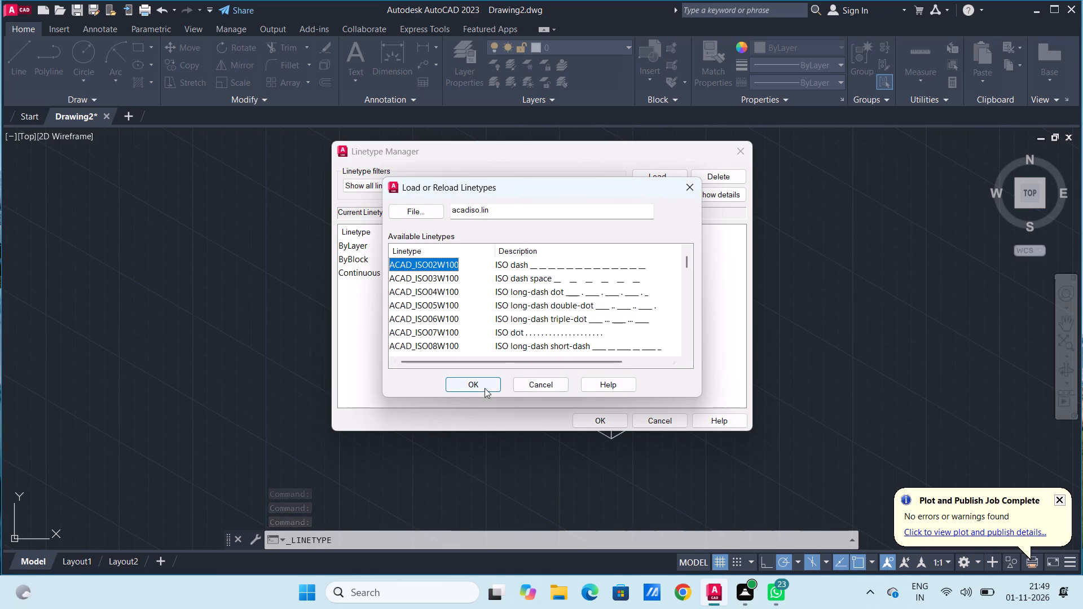
click(482, 384)
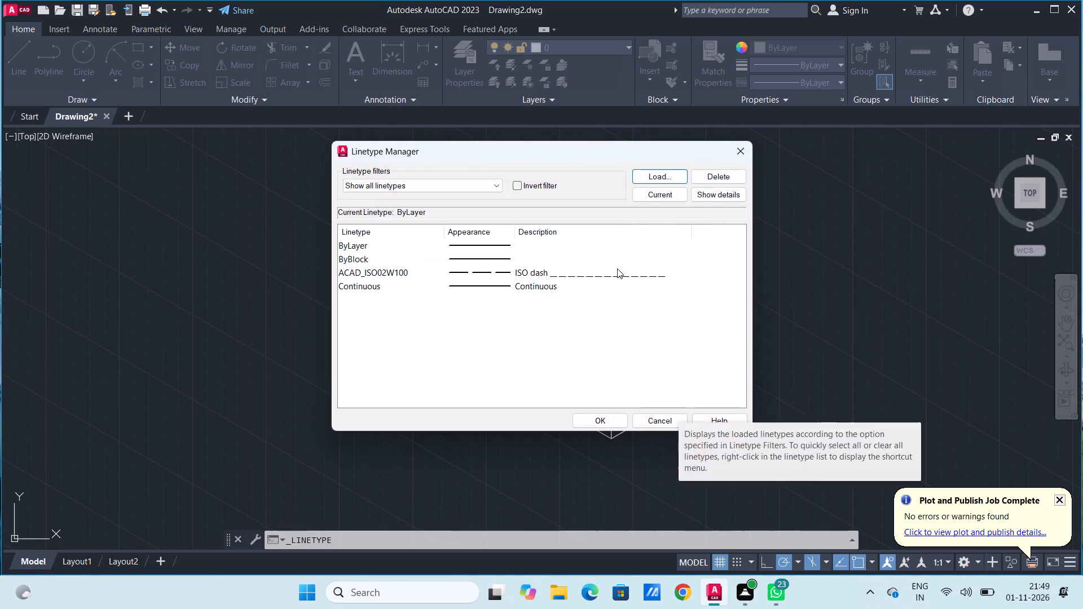
click(617, 268)
click(600, 424)
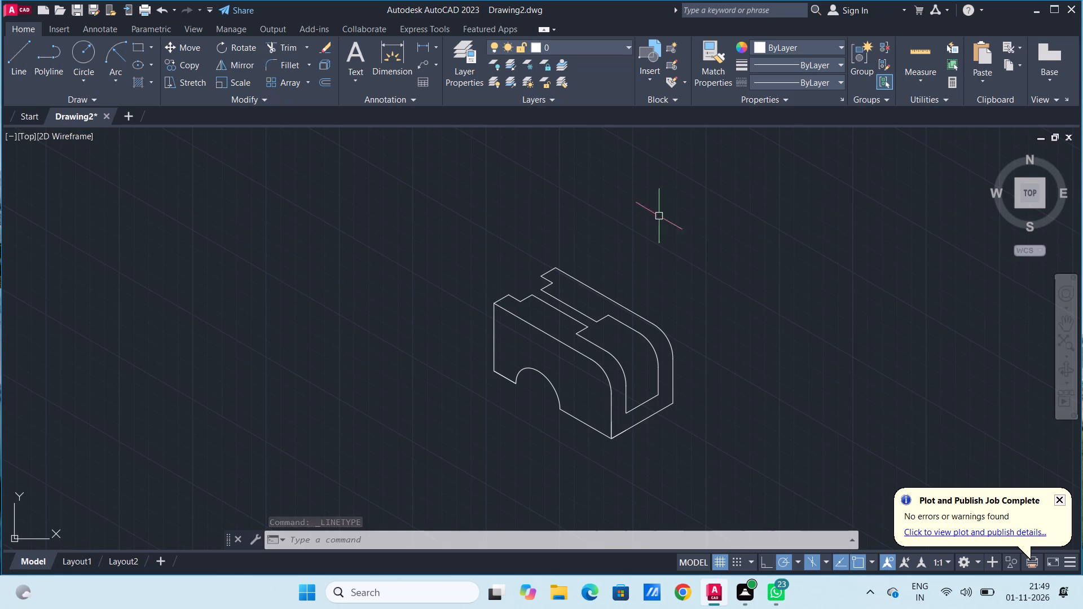
Draw a line in linetype ACAD_ISO02W100 across the arched cut-out's base, joining the two ends of the arc.
click(807, 80)
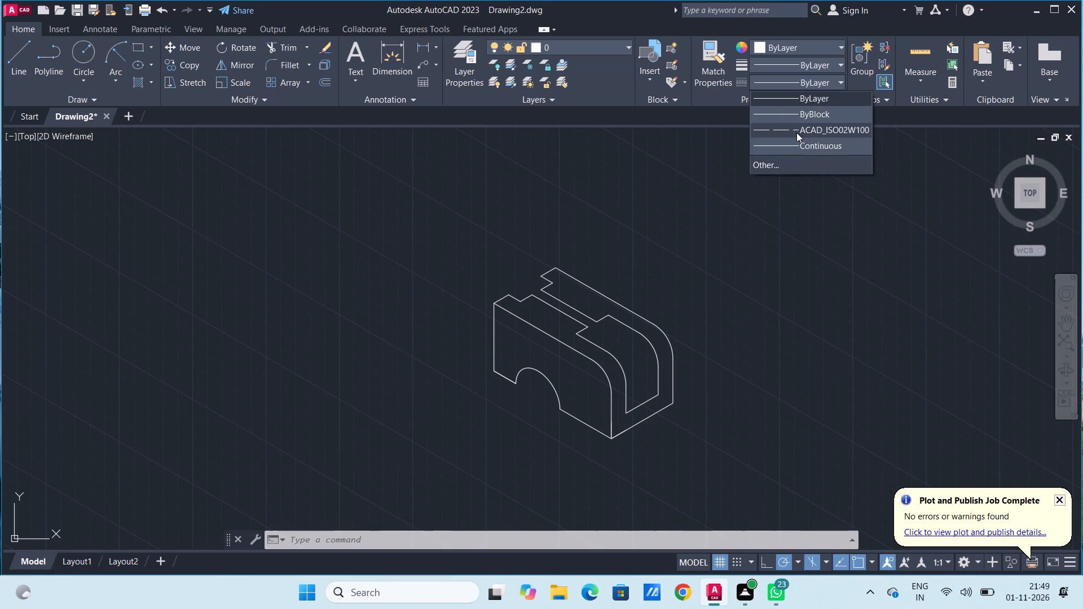
click(796, 131)
scroll(684, 438, up, 2)
scroll(645, 436, down, 1)
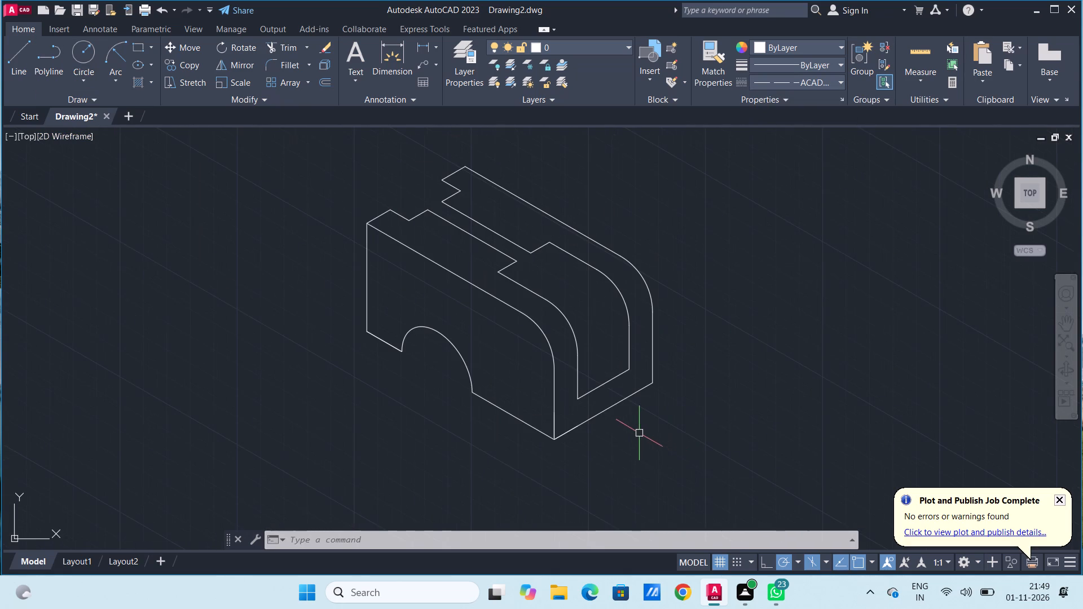
click(19, 61)
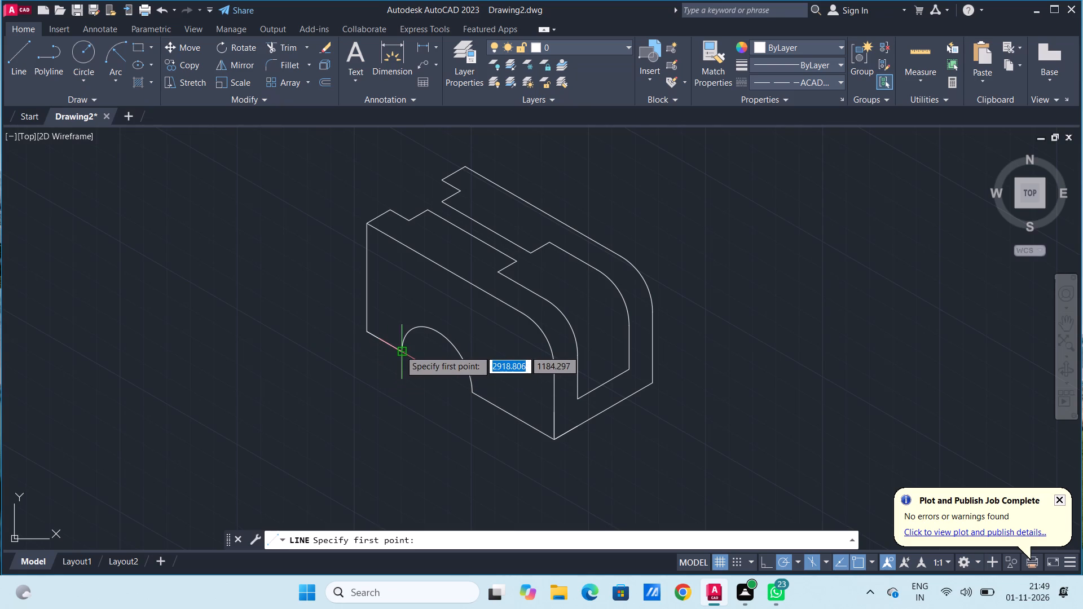
click(399, 350)
click(470, 395)
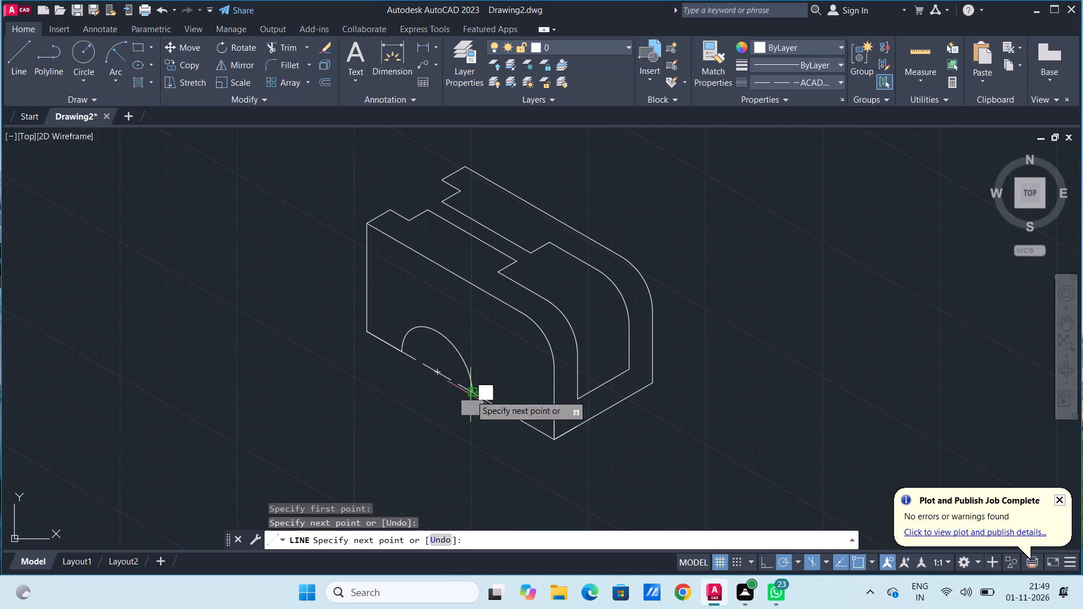
key(space)
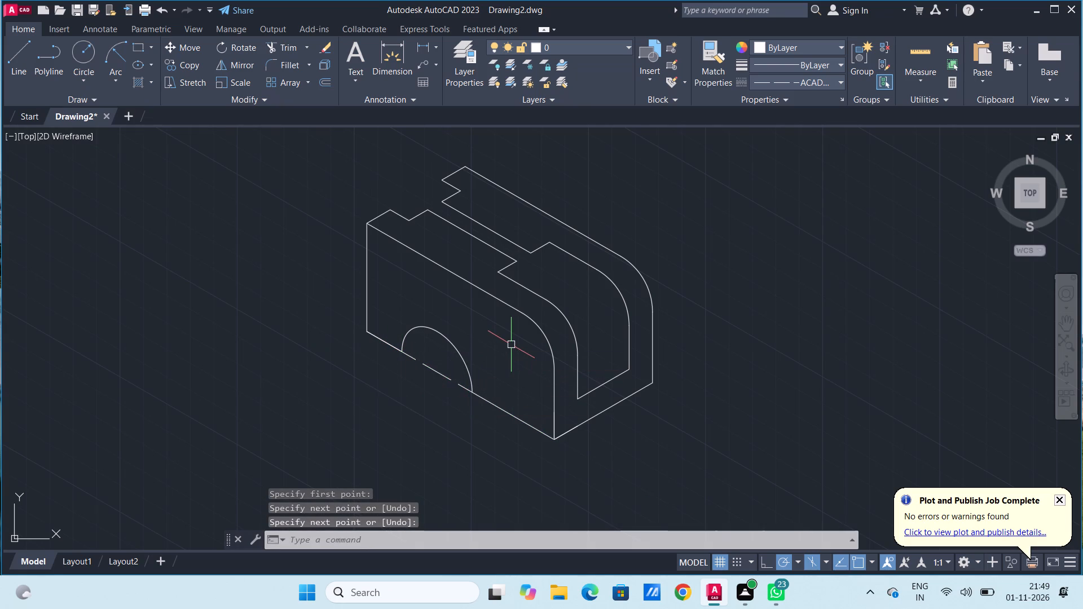
Set the linetype back to ByLayer and draw a slanted line from the arch's left base end up past the arc.
scroll(468, 297, up, 1)
scroll(477, 305, down, 2)
middle_drag(486, 321, 490, 327)
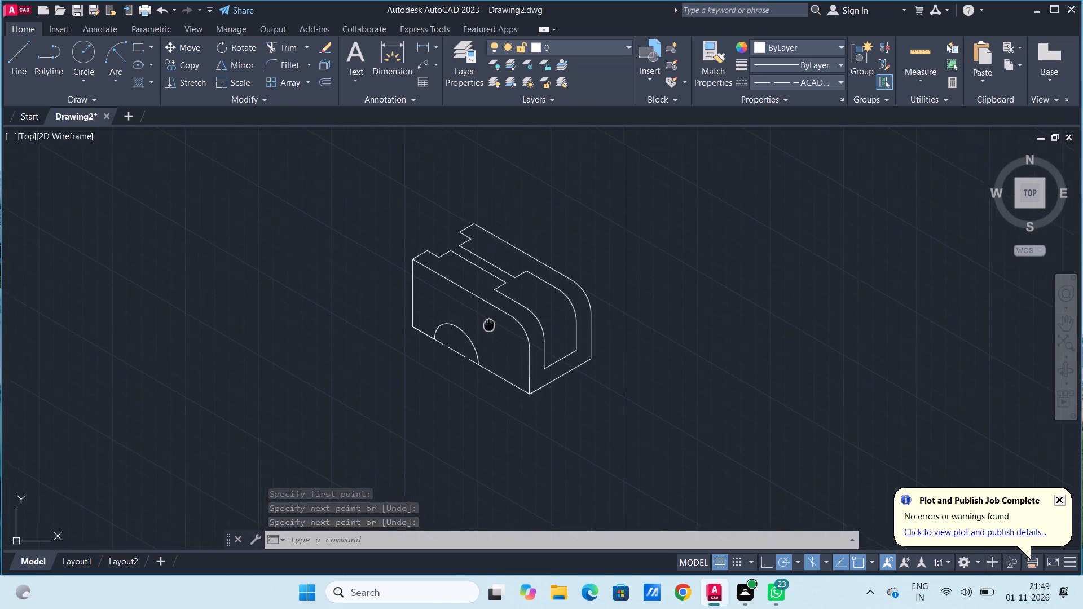
middle_drag(490, 327, 537, 366)
middle_click(532, 363)
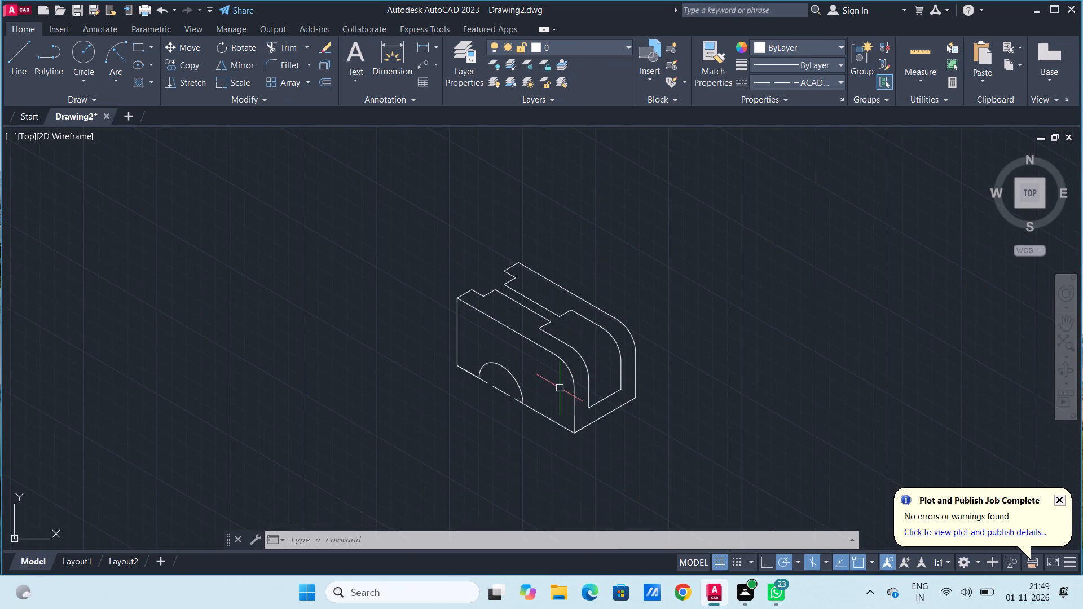
scroll(560, 388, up, 1)
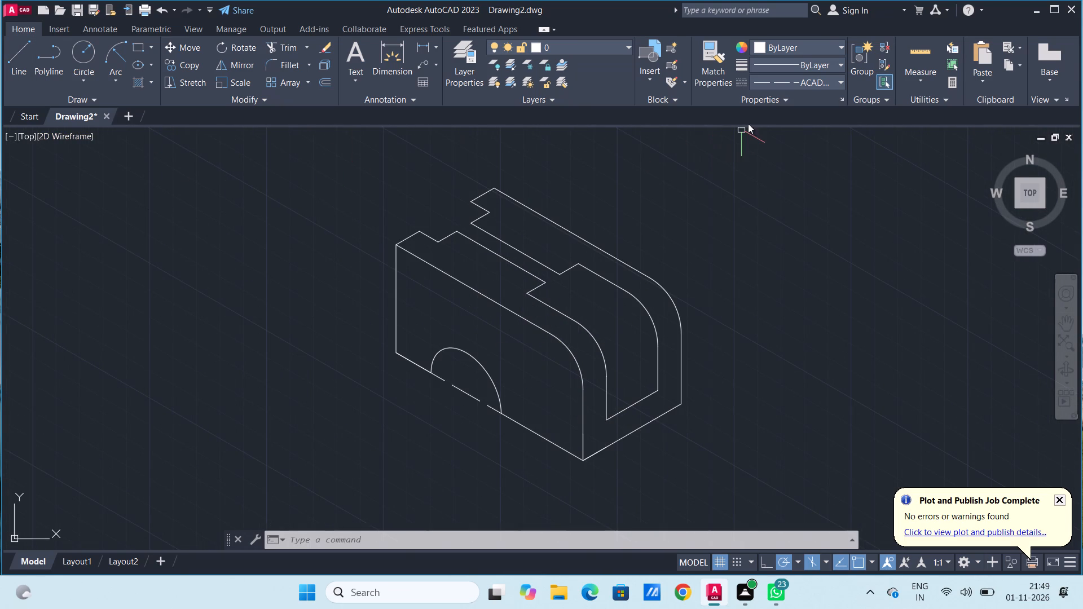
click(800, 81)
click(793, 99)
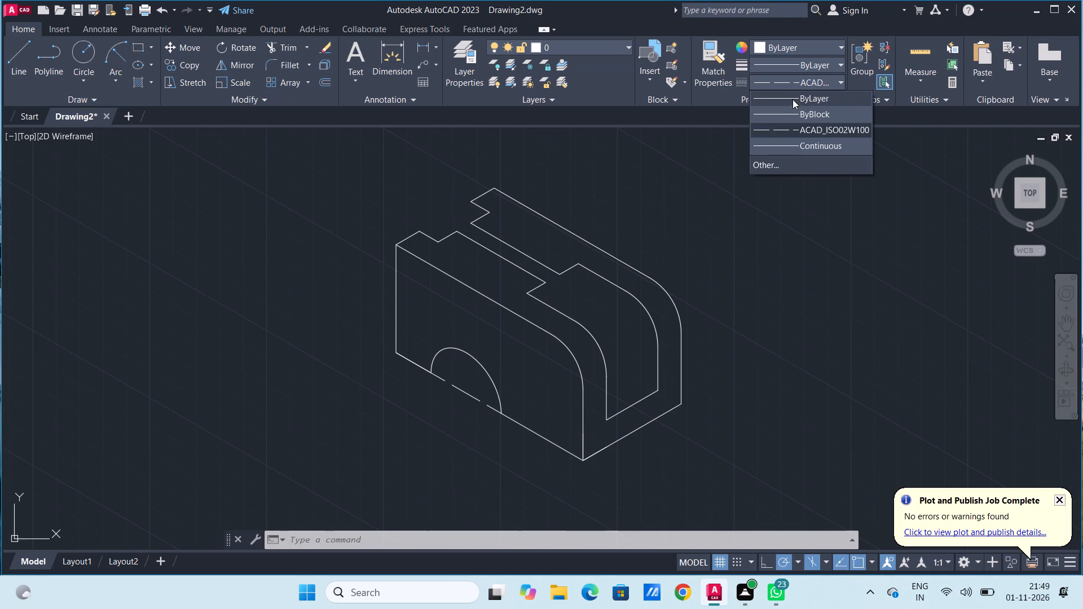
click(17, 51)
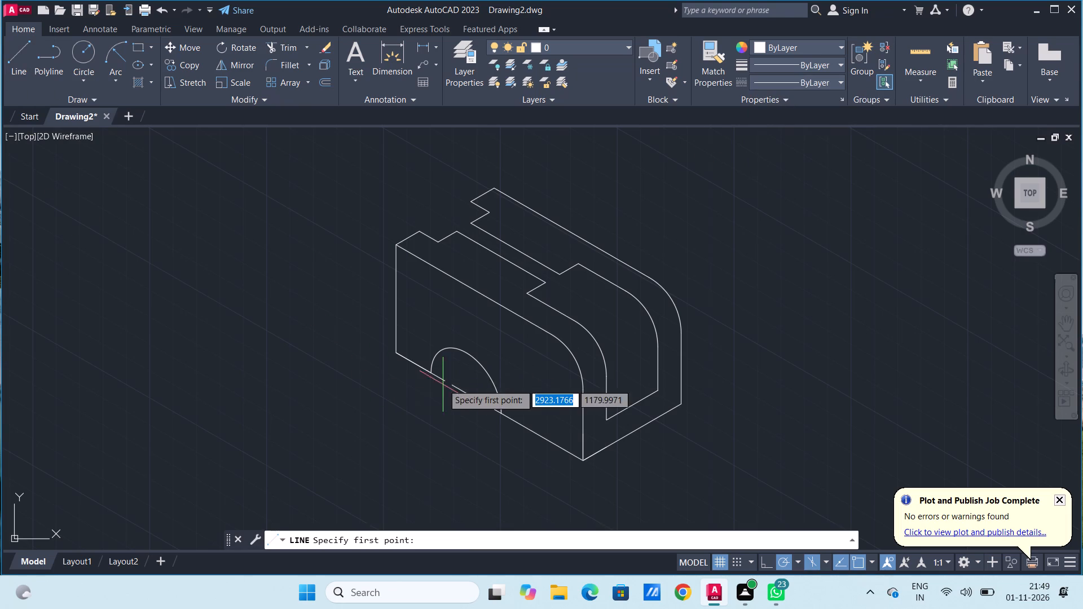
click(433, 374)
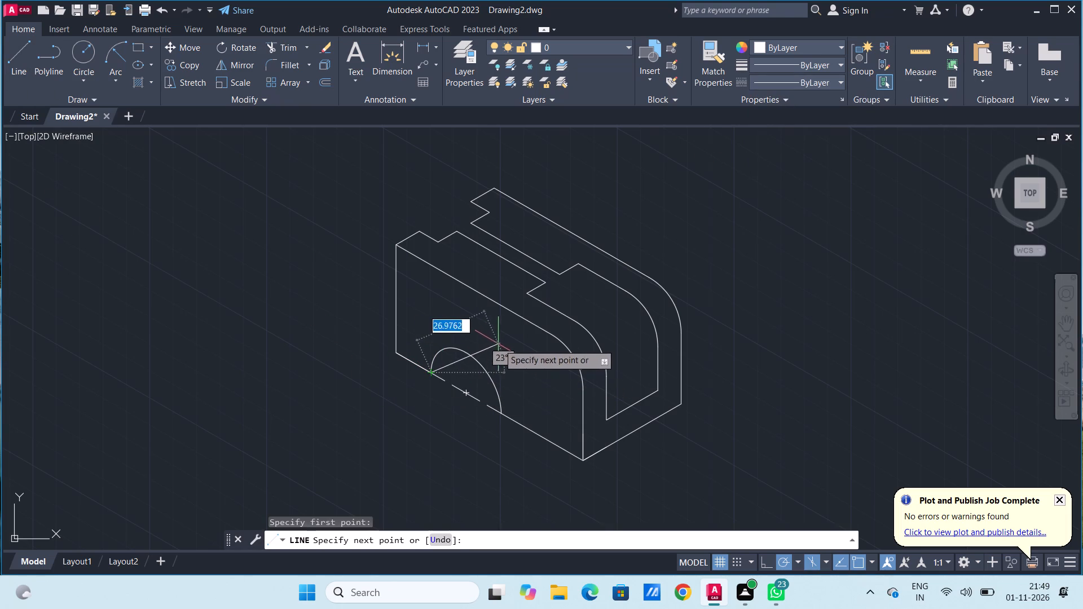
click(503, 332)
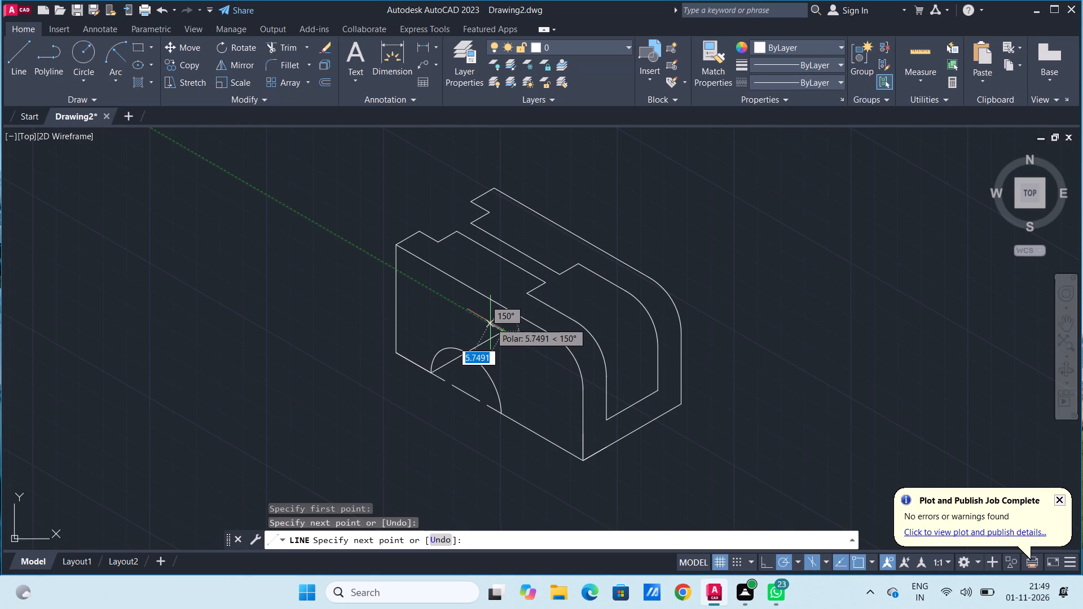
key(space)
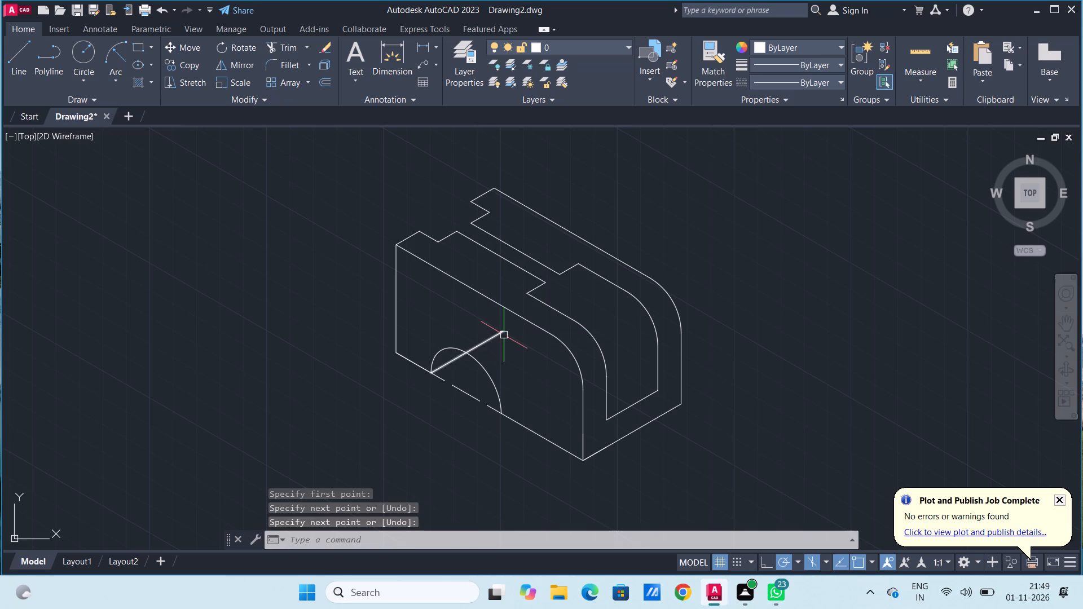
Trim the part of the slanted line that extends beyond the arc, keeping only the piece inside the arch.
click(290, 48)
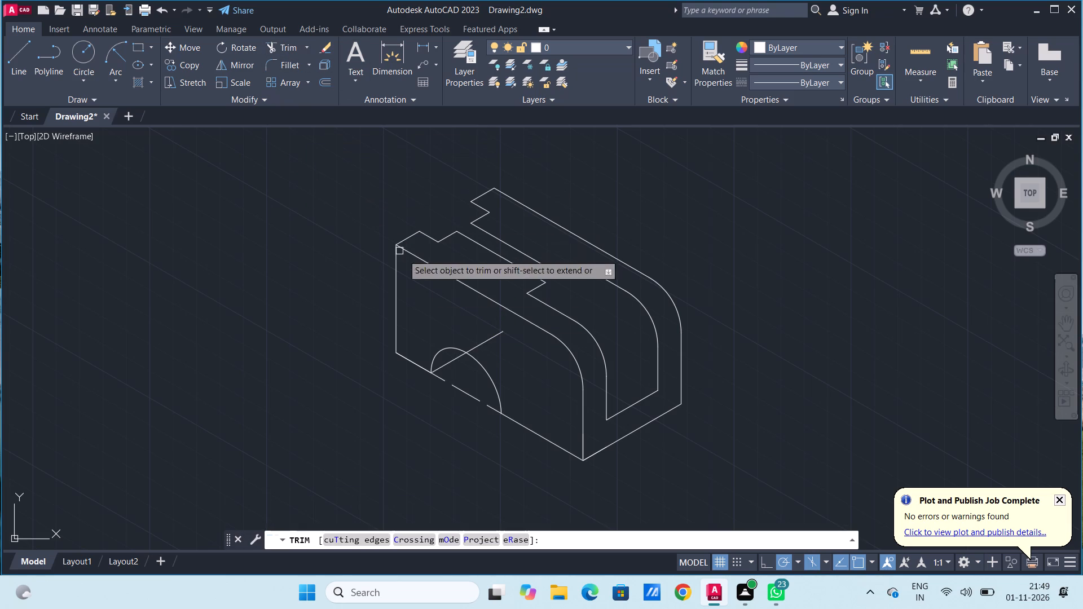
click(497, 335)
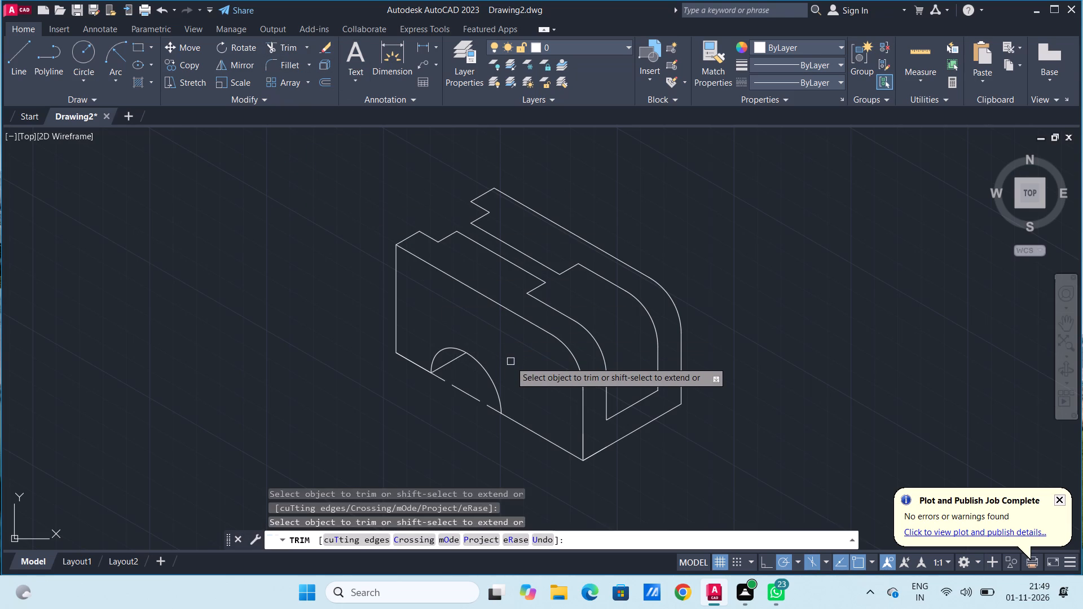
key(Escape)
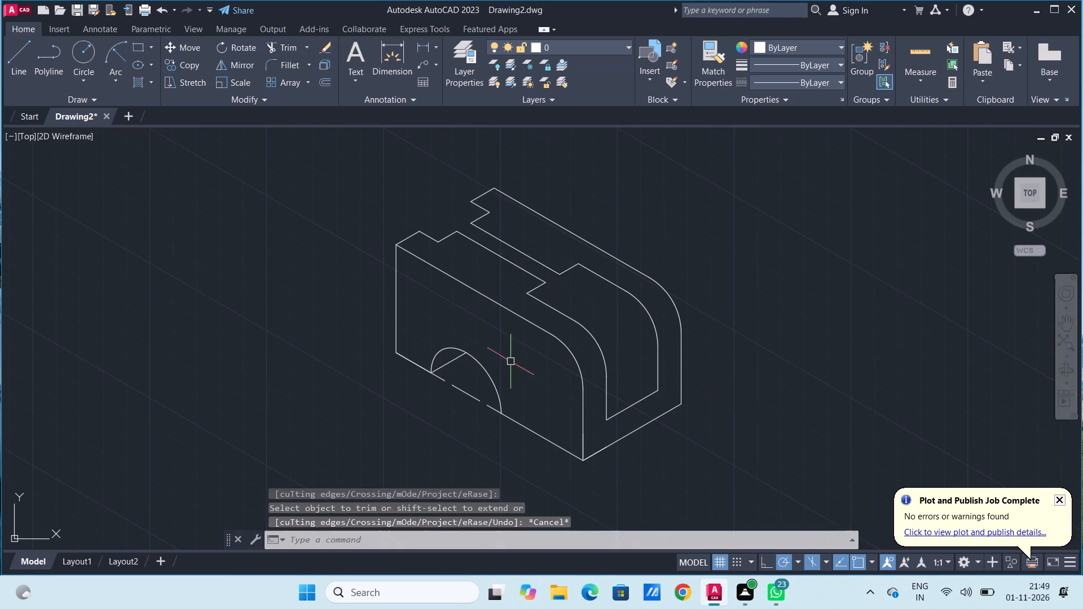
key(Escape)
key(Escape)
key(Escape)
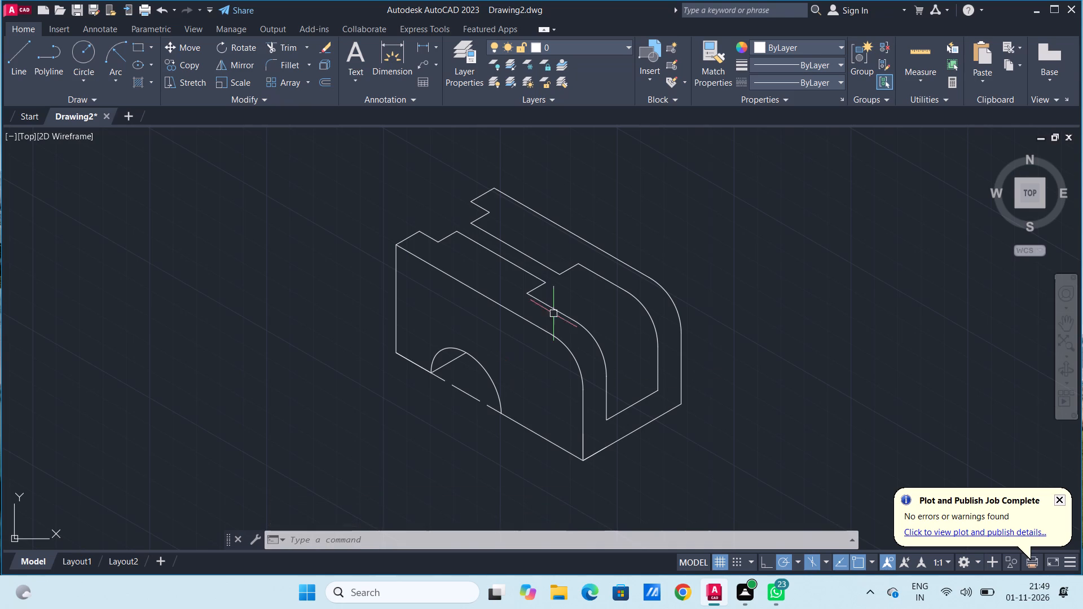
In linetype ACAD_ISO02W100, draw a vertical centre line about 17 long from the arch base's midpoint up past the arc.
click(825, 81)
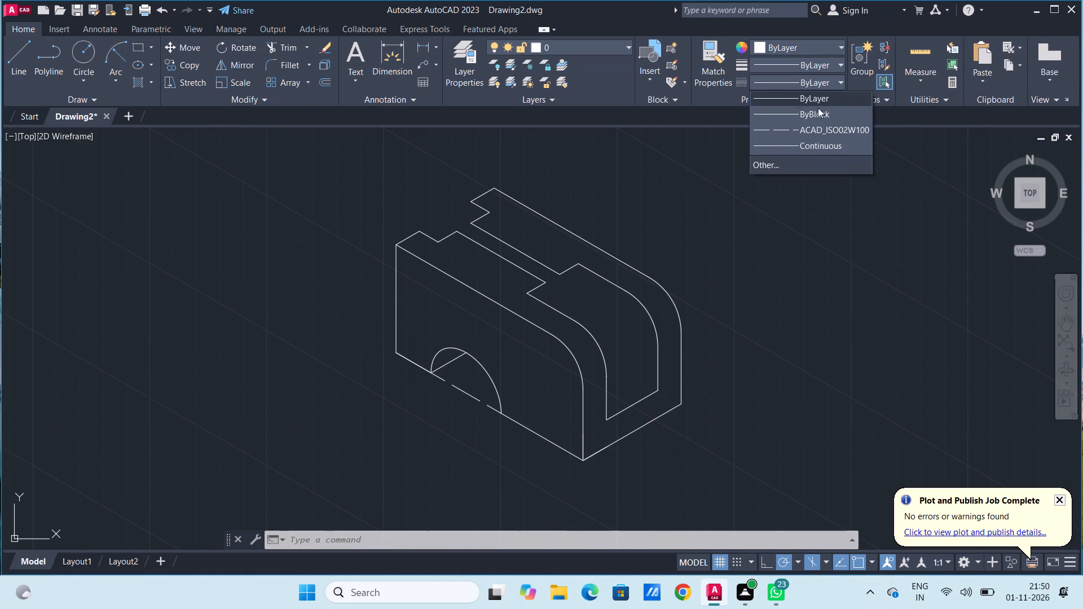
click(802, 127)
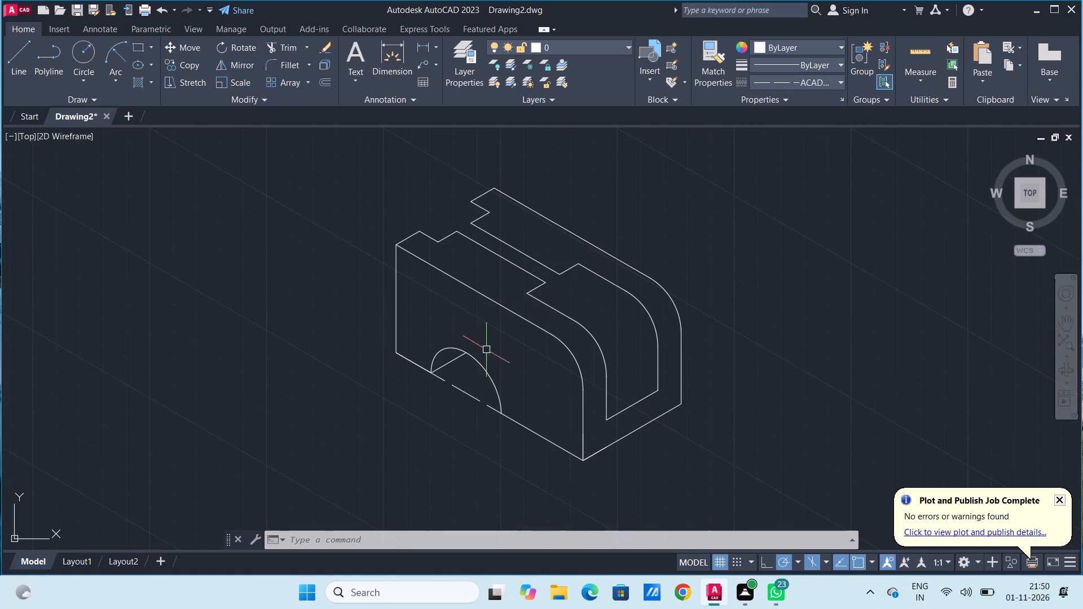
click(22, 59)
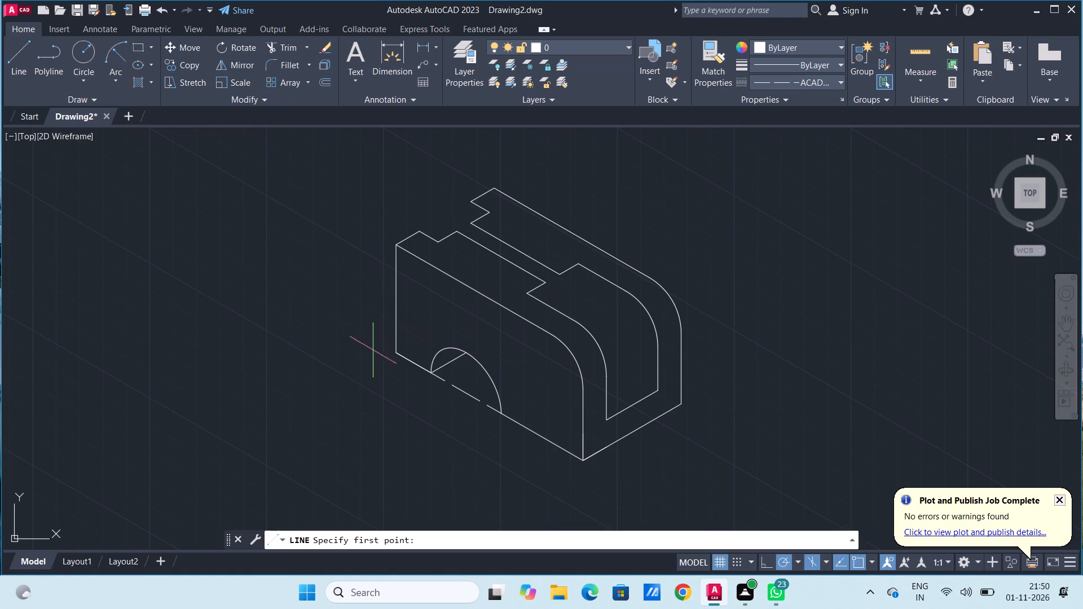
click(463, 394)
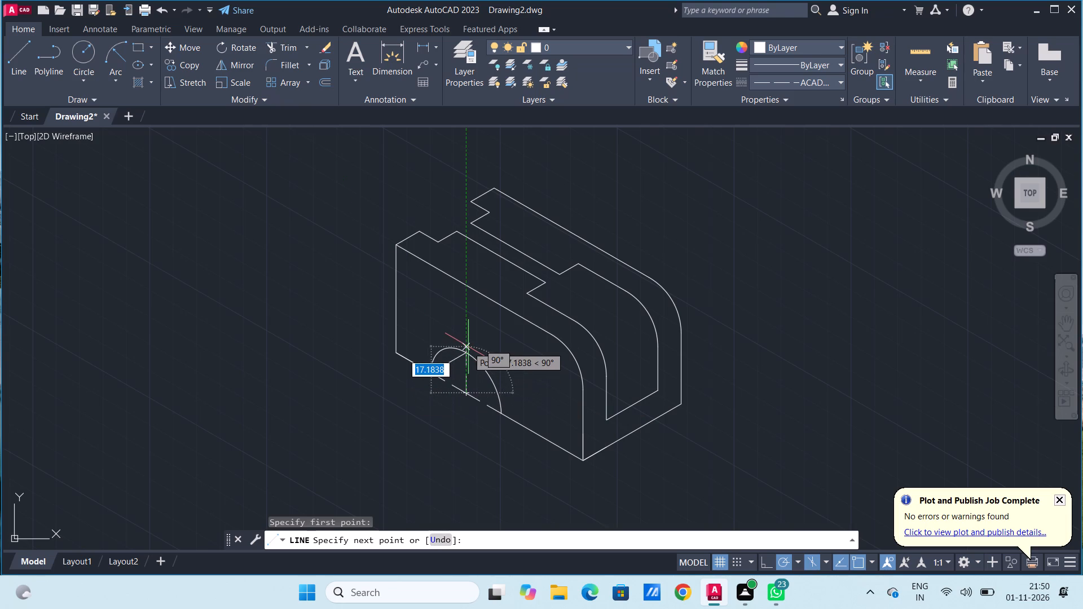
click(468, 346)
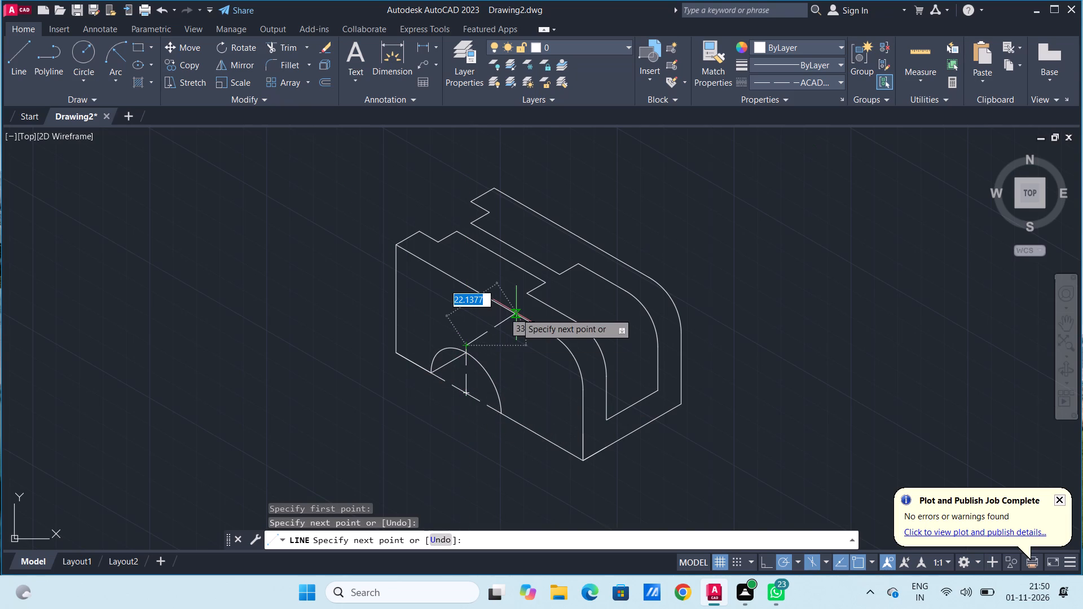
key(Escape)
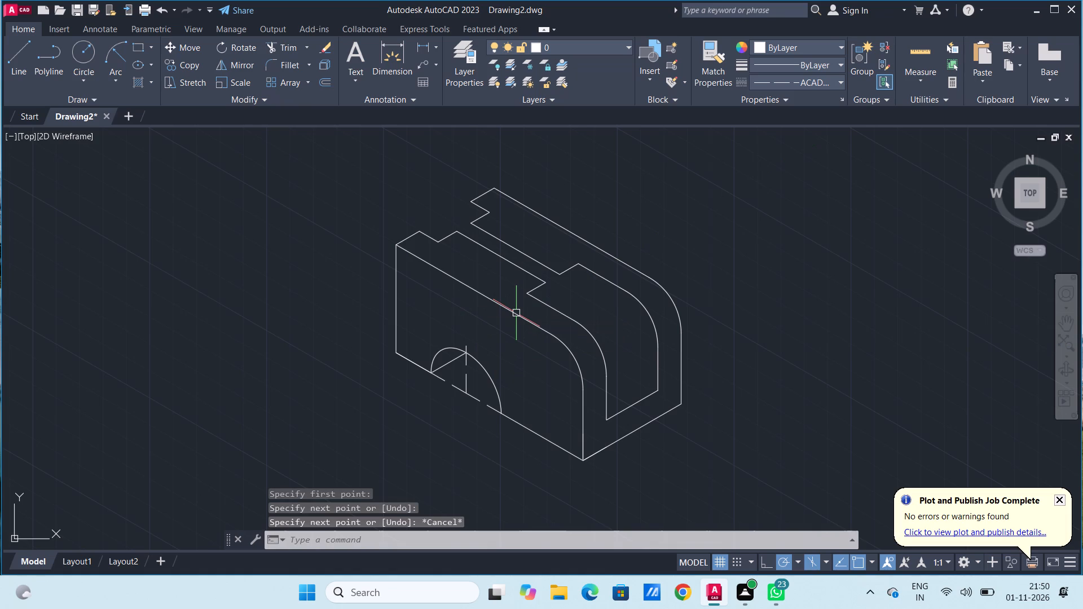
key(Escape)
key(Escape)
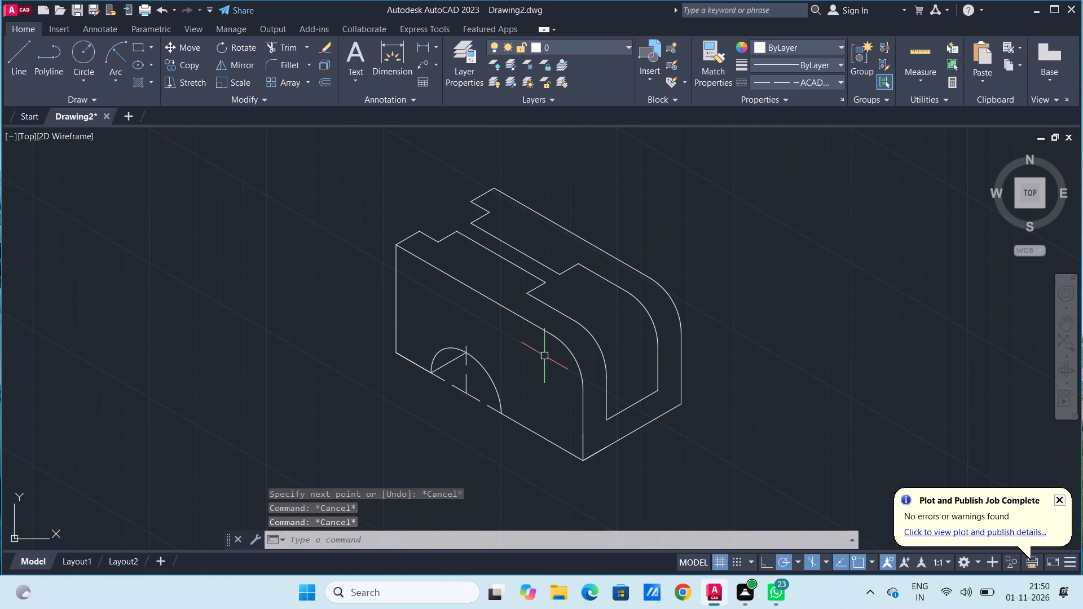
Set the linetype back to ByLayer and draw a near-vertical line down from the rear wall's outer notch corner, past the front wall's top edge.
scroll(544, 356, down, 1)
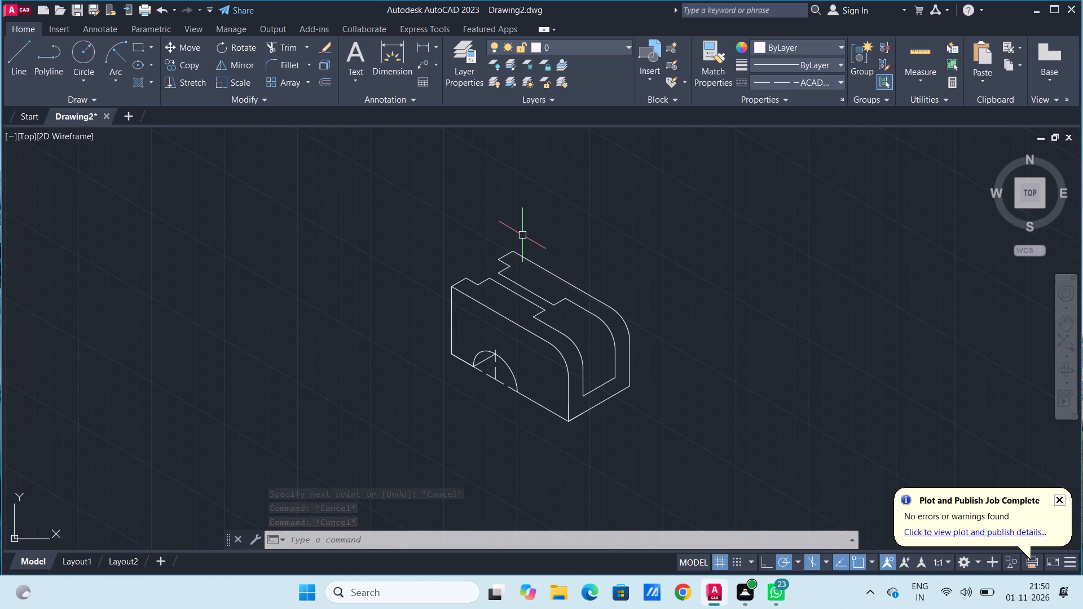
scroll(521, 254, up, 1)
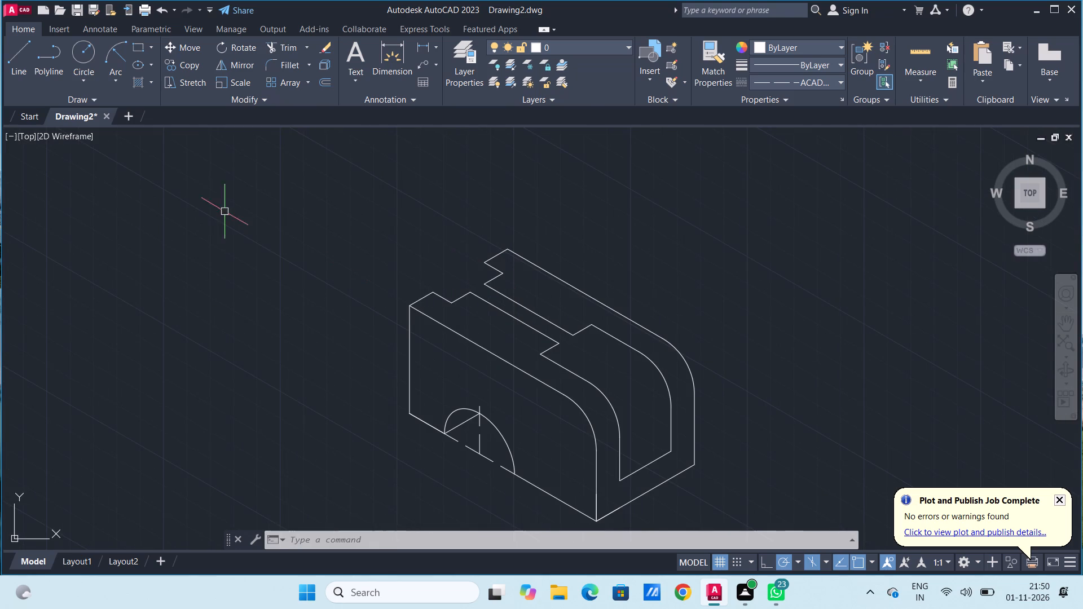
click(805, 76)
click(797, 94)
click(23, 58)
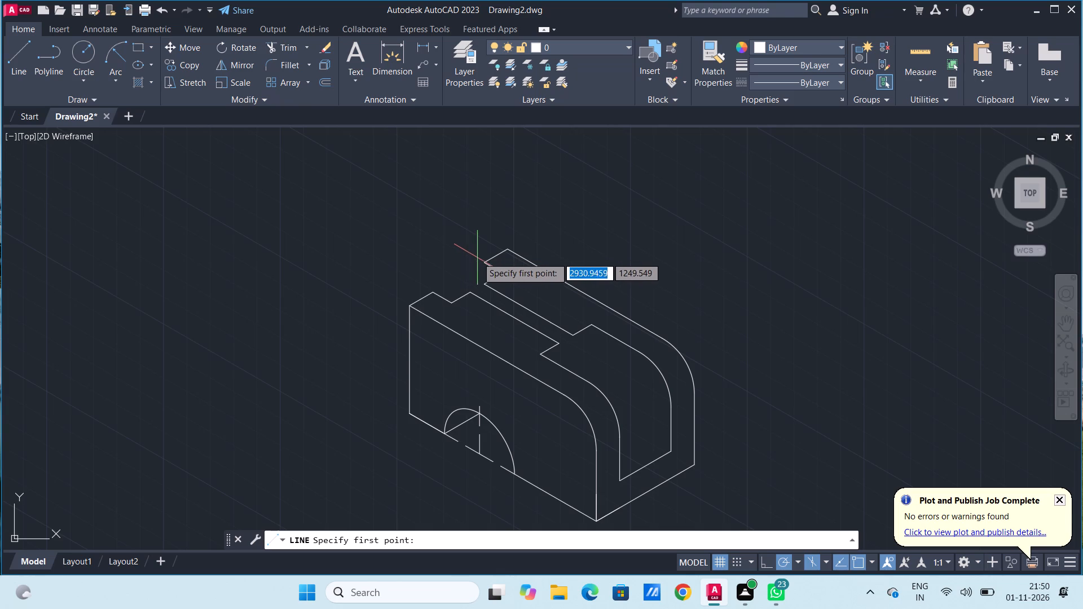
scroll(536, 338, up, 3)
scroll(503, 292, down, 2)
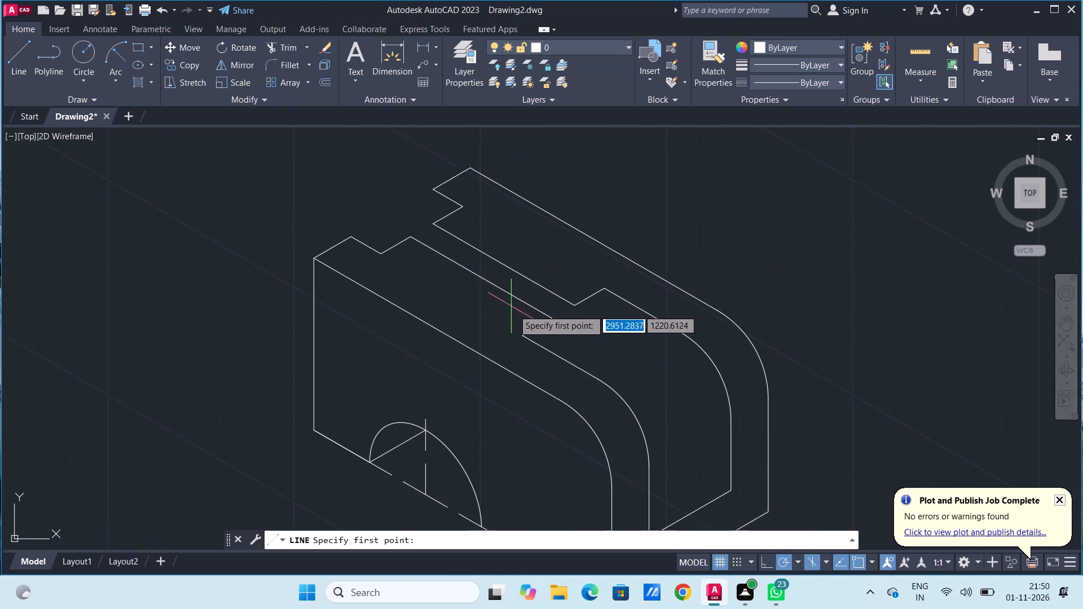
middle_drag(527, 353, 571, 329)
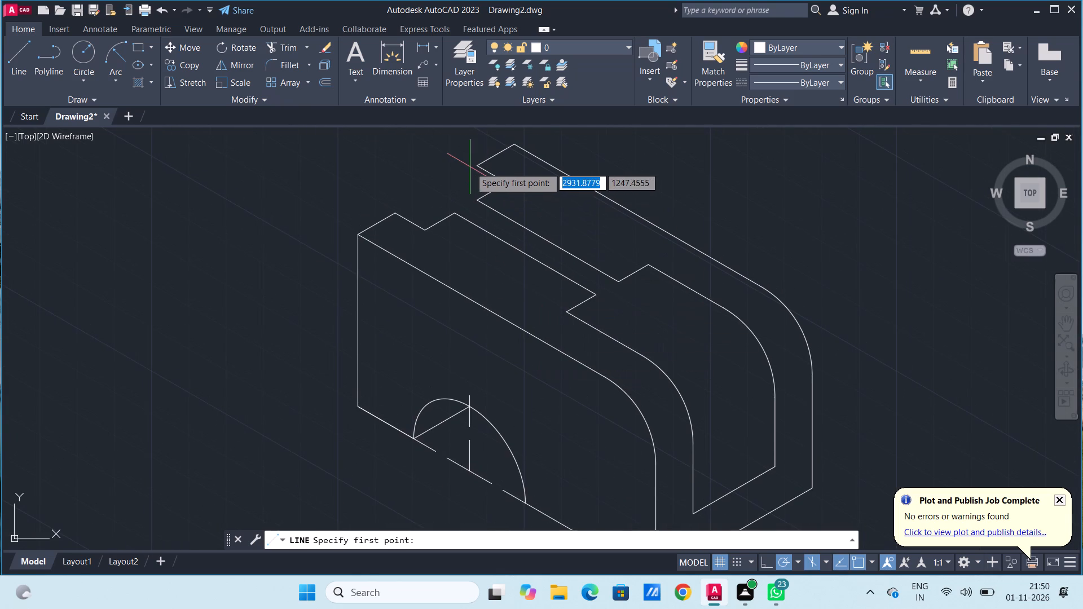
click(476, 168)
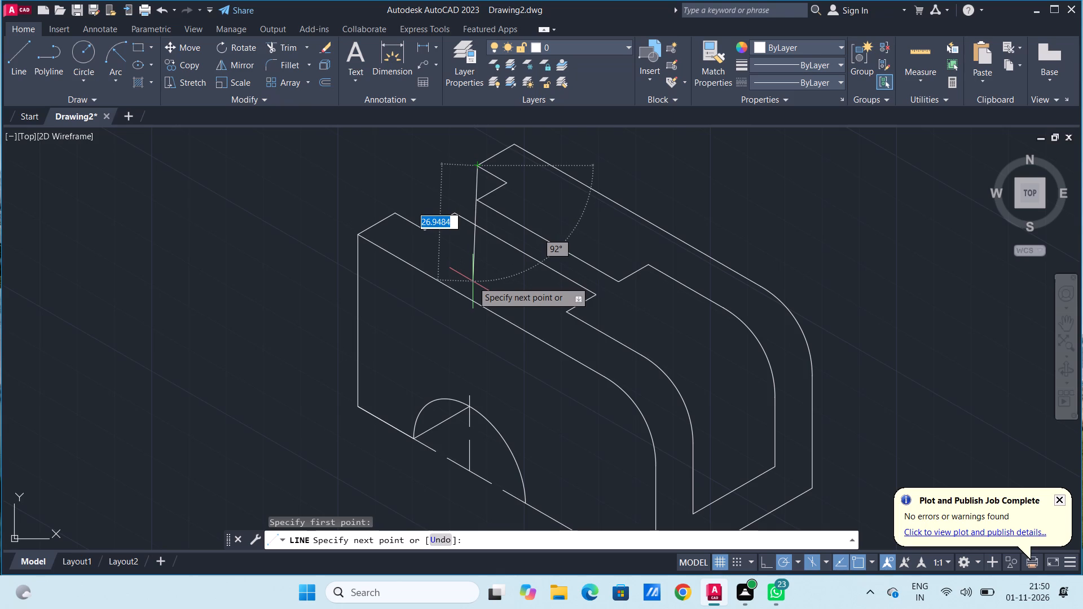
click(473, 263)
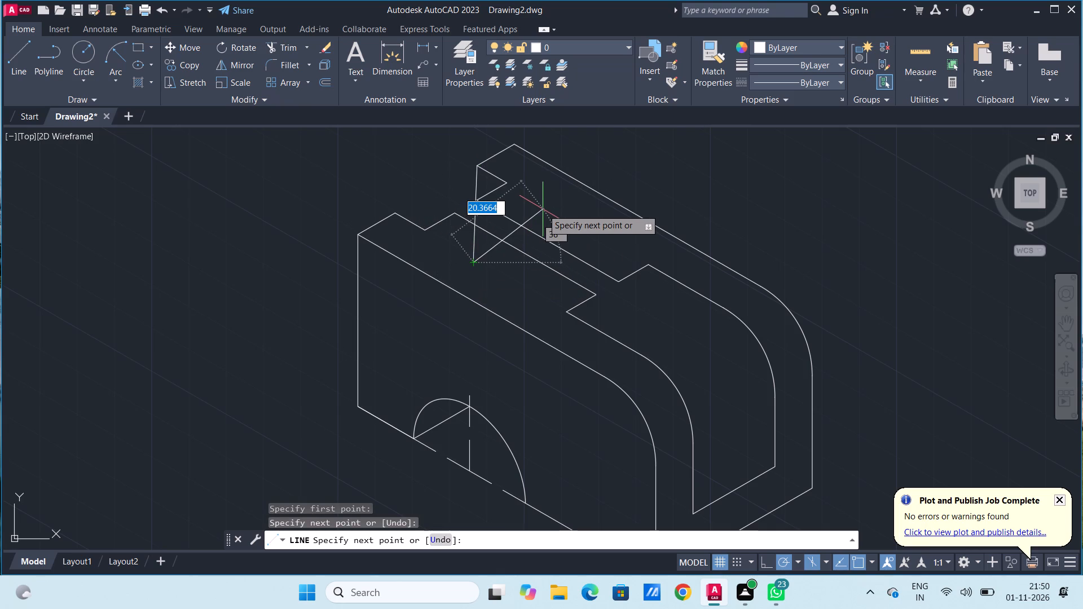
key(space)
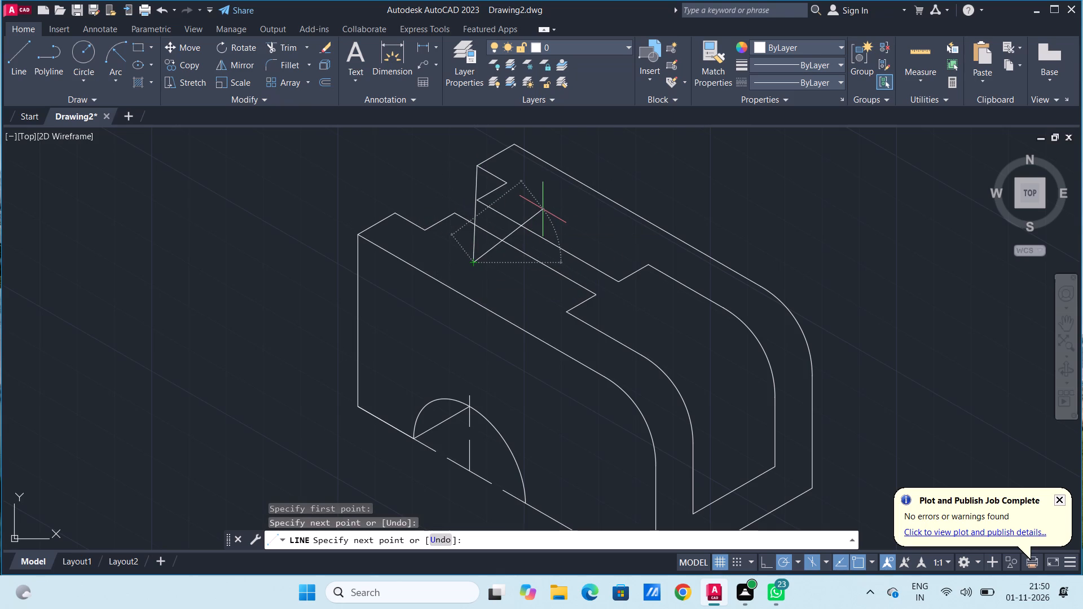
Trim the part of the near-vertical line that extends below the front wall's inner top edge.
click(278, 47)
click(473, 255)
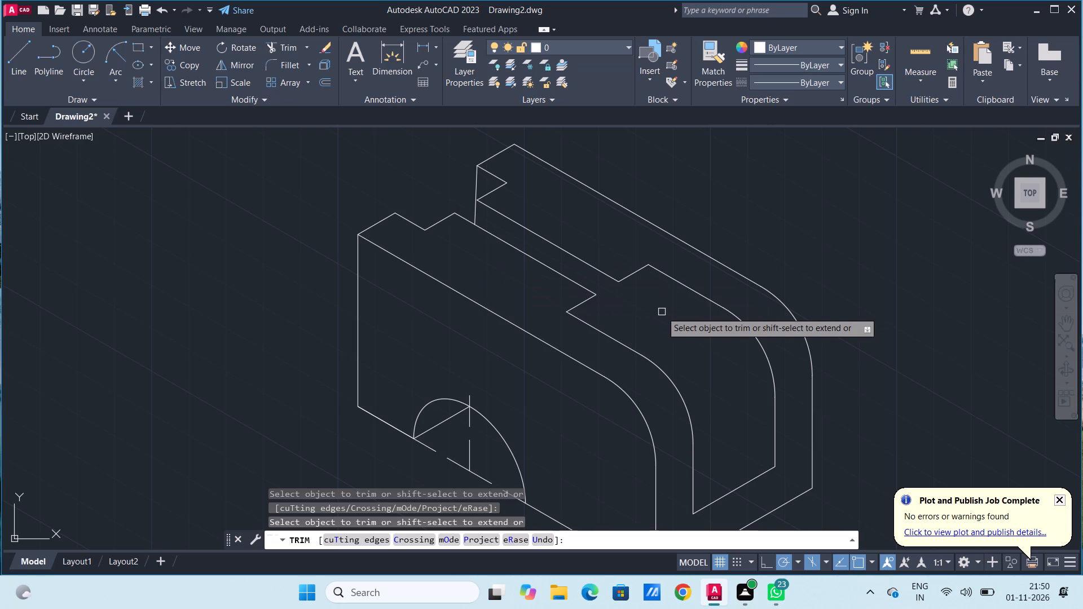
key(Escape)
key(Escape)
key(Escape)
key(Escape)
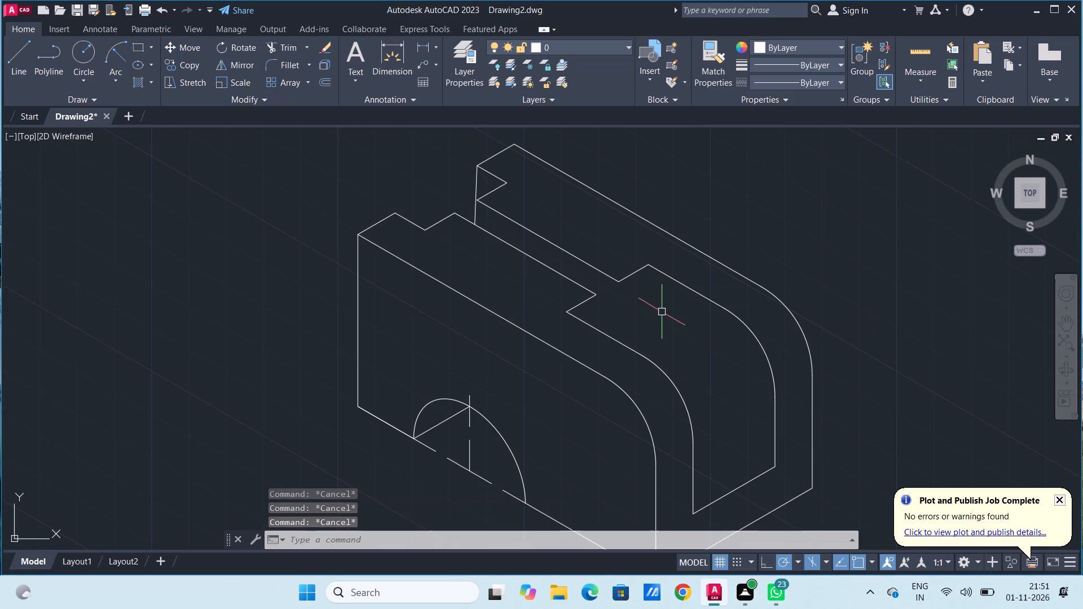
Draw a line 22 long from the notch corner along the front wall's inner top edge, continuing across the slot past the rear wall's inner edge.
scroll(557, 239, up, 1)
scroll(557, 239, down, 1)
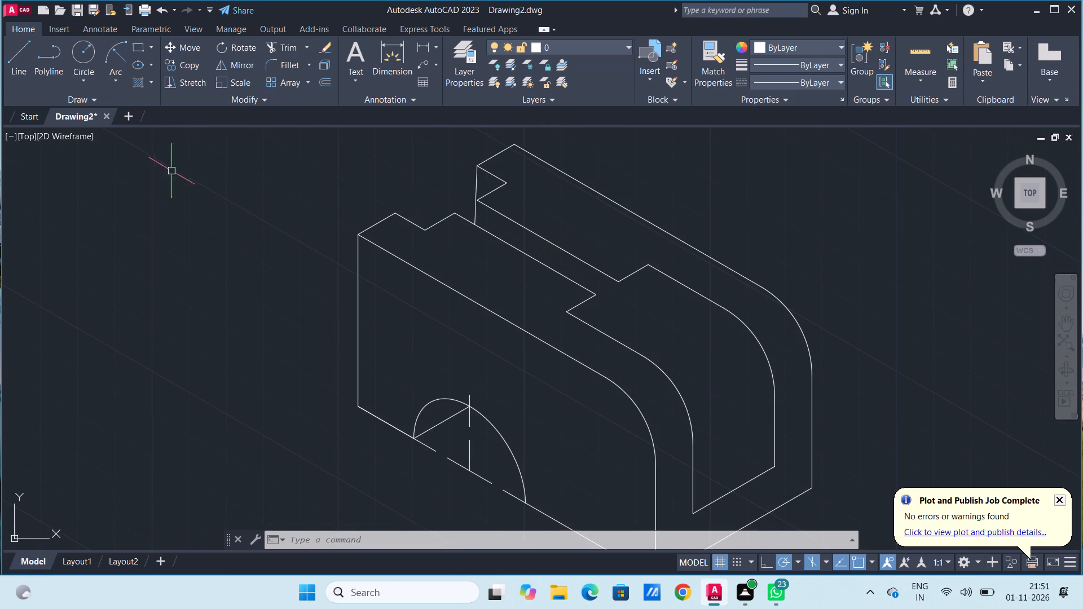
click(12, 57)
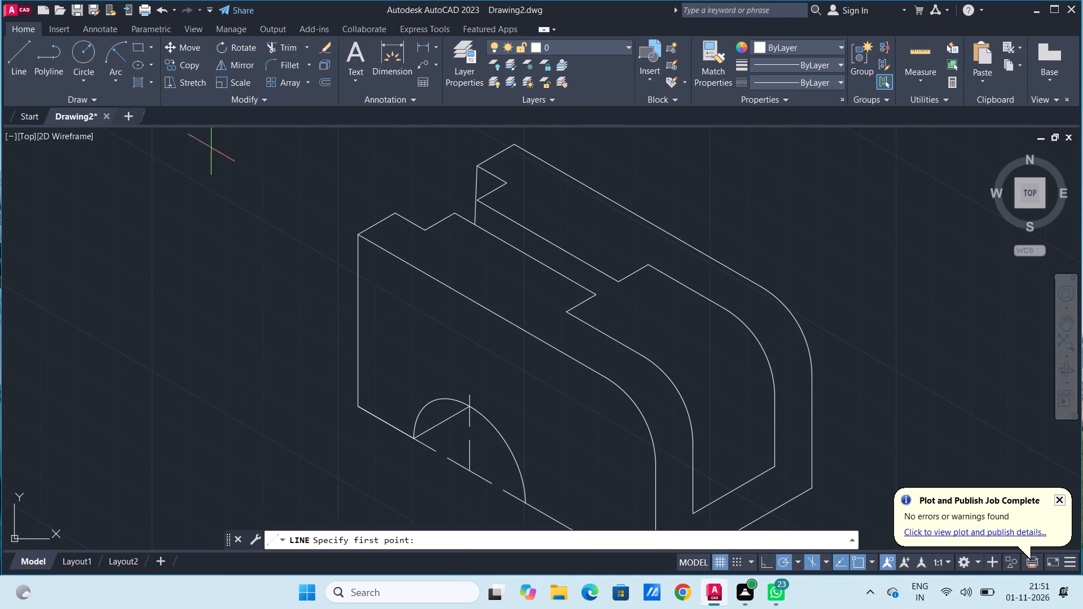
click(454, 213)
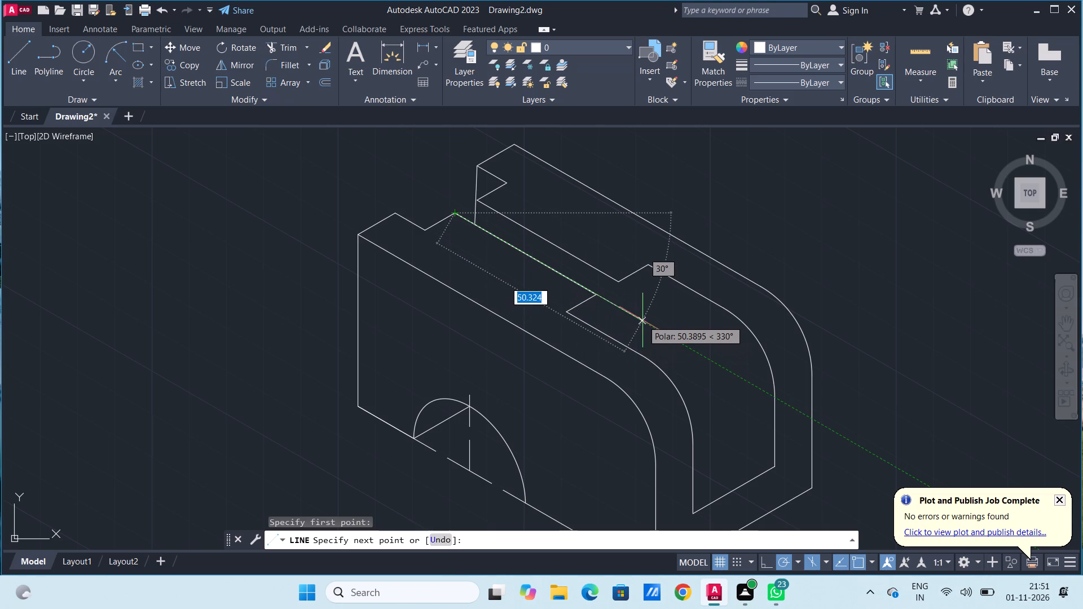
text(22)
key(Return)
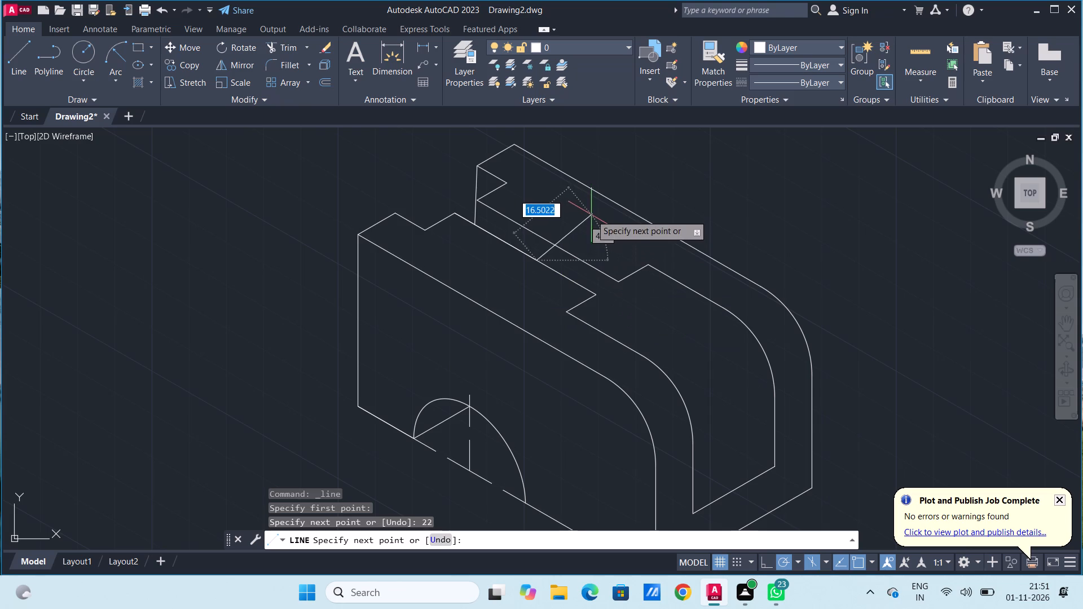
click(599, 222)
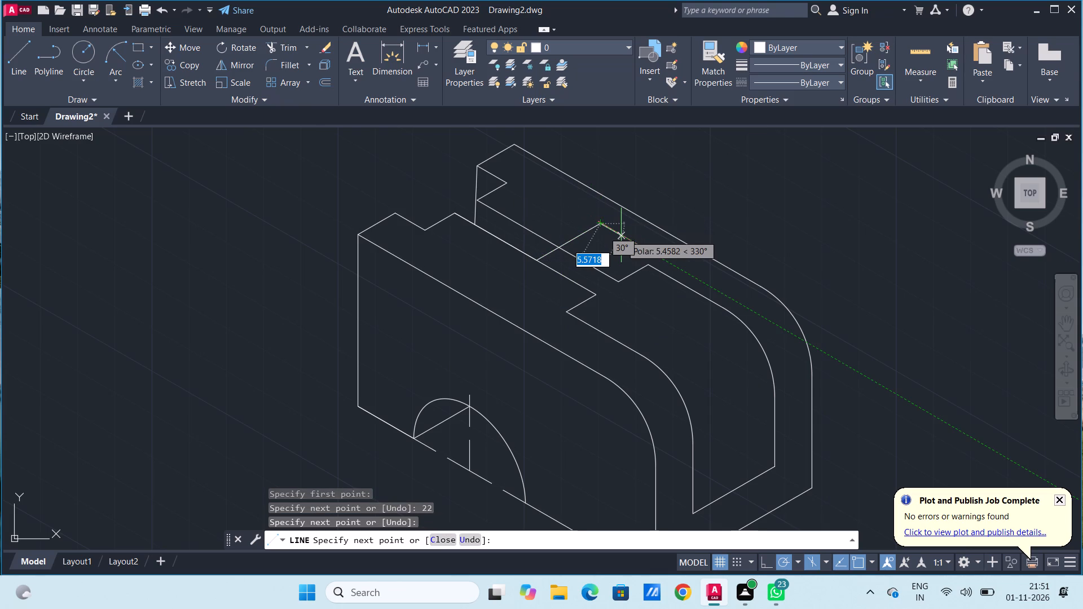
key(space)
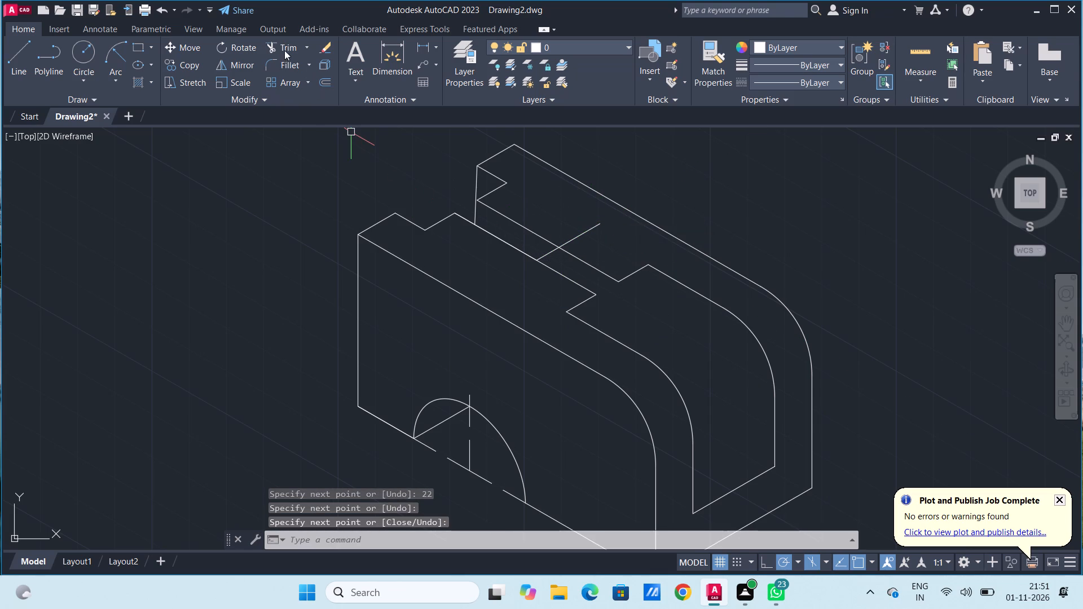
Trim the part of the cross line that extends beyond the rear wall's inner top edge.
click(281, 44)
click(585, 232)
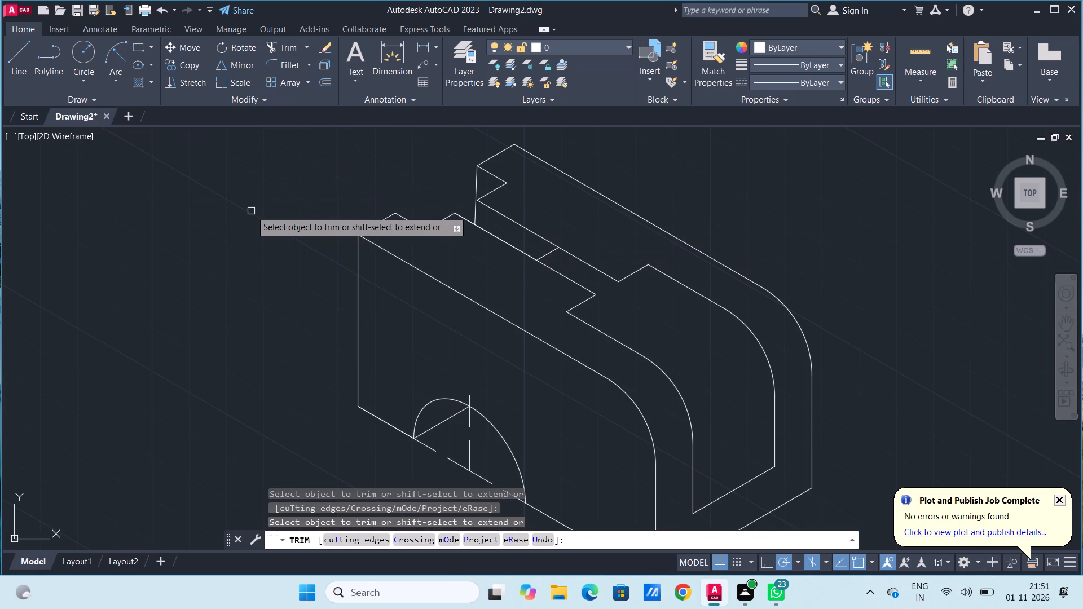
key(Escape)
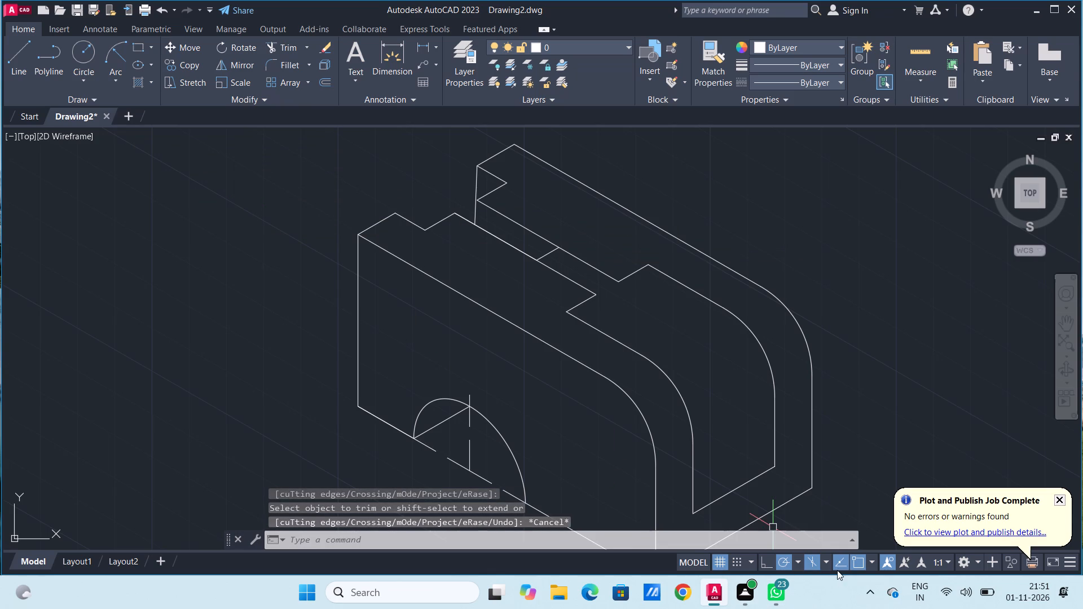
Switch the isometric drafting plane to Isoplane Top.
click(825, 562)
click(852, 517)
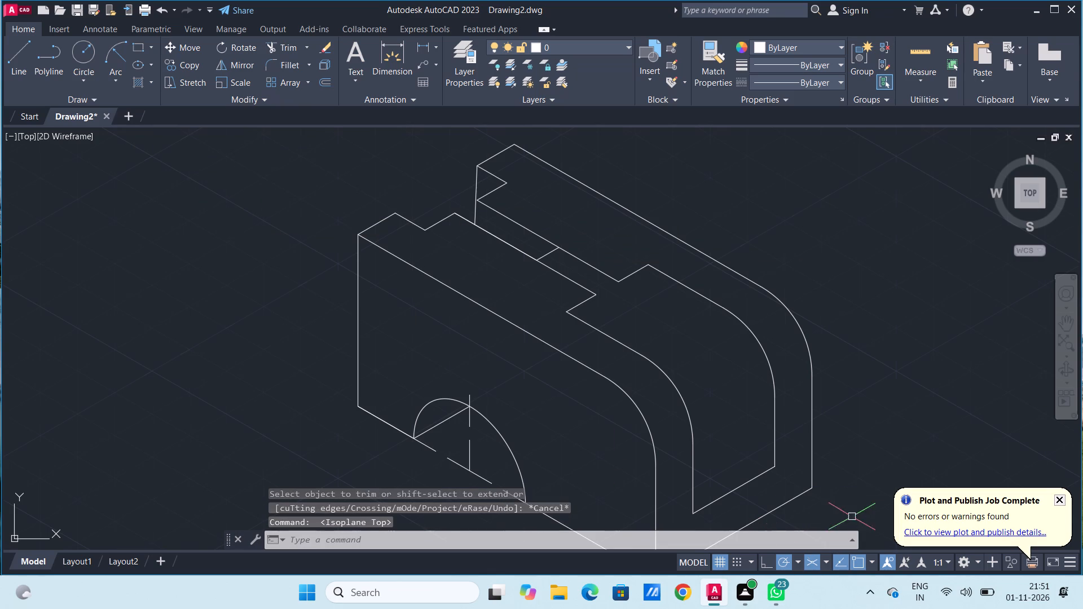
scroll(567, 249, down, 2)
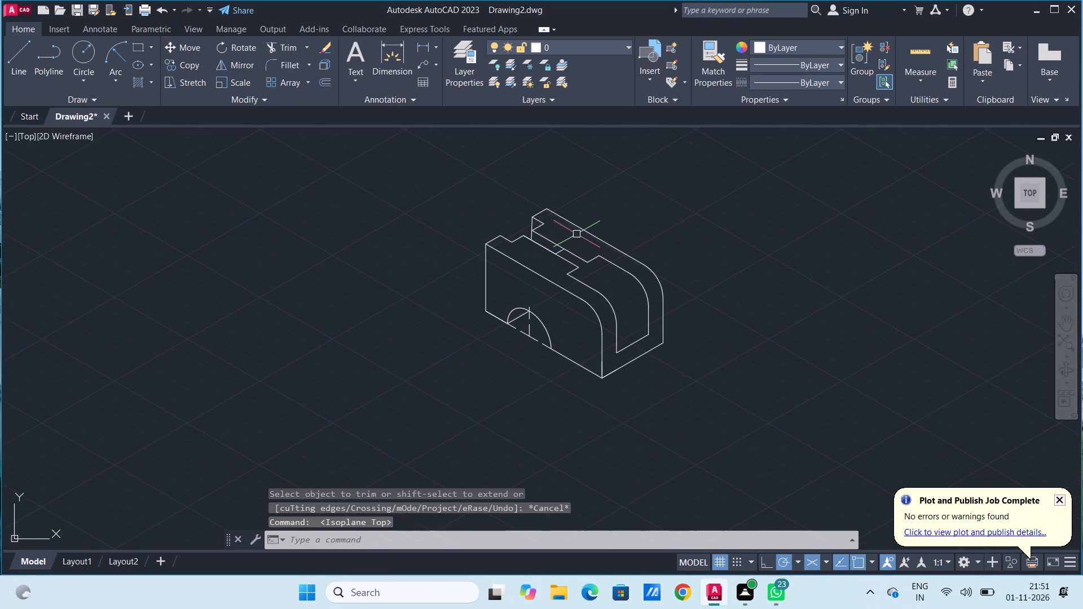
scroll(566, 255, up, 1)
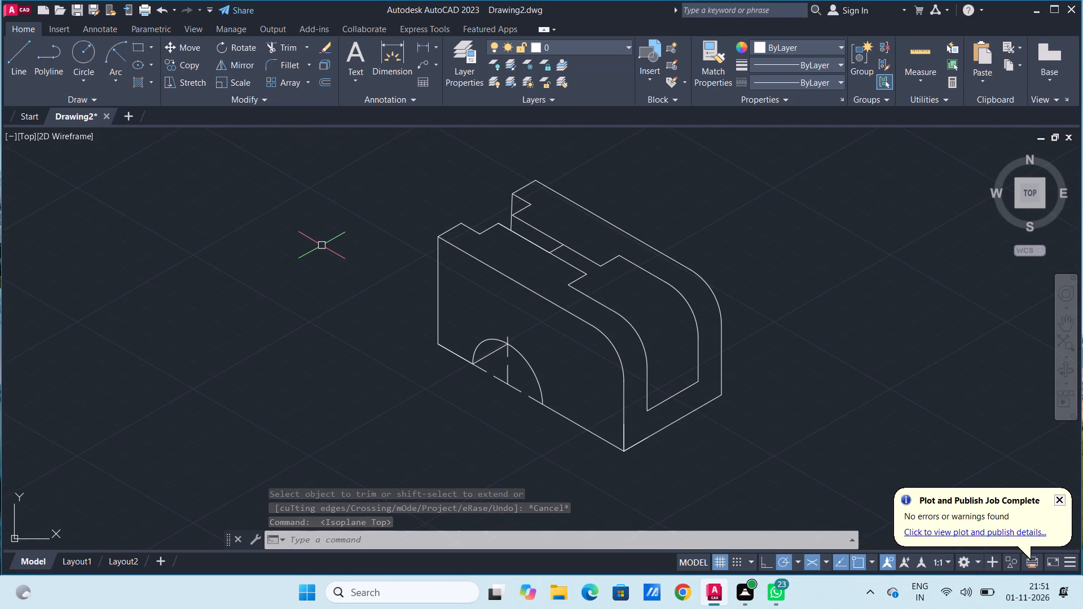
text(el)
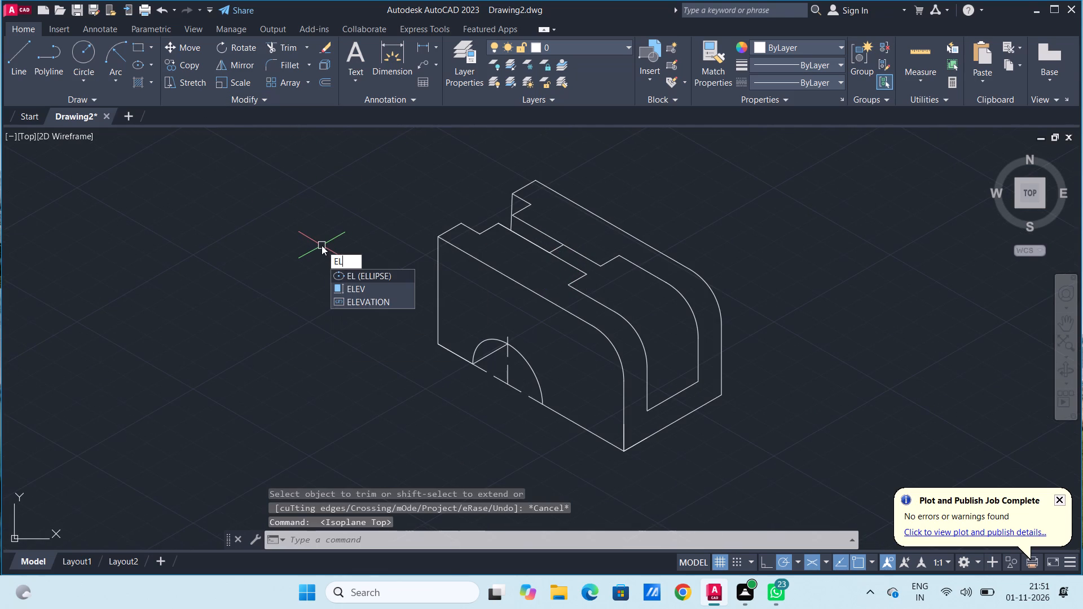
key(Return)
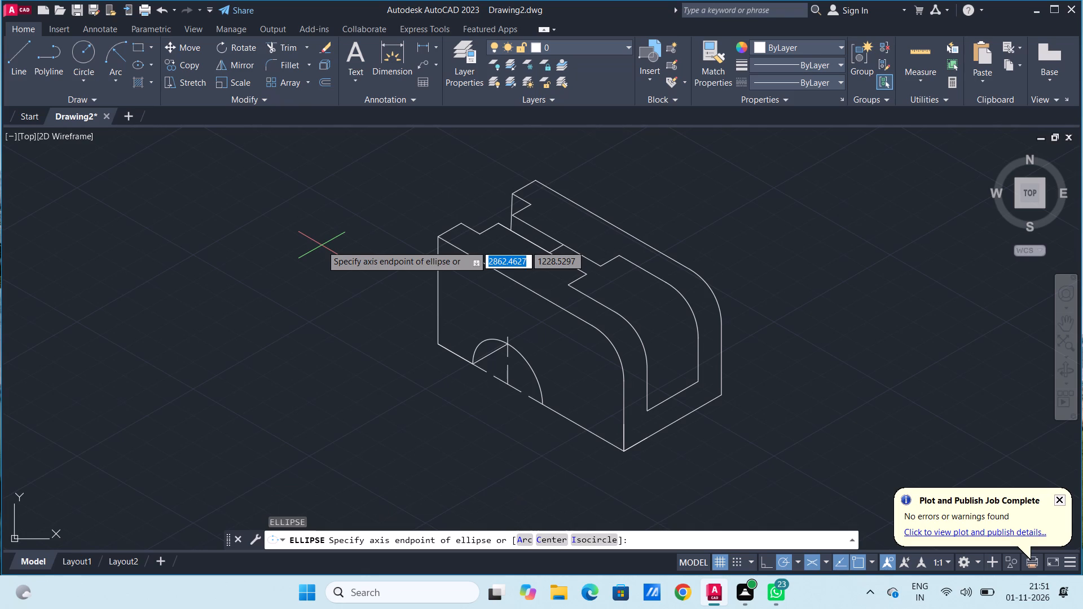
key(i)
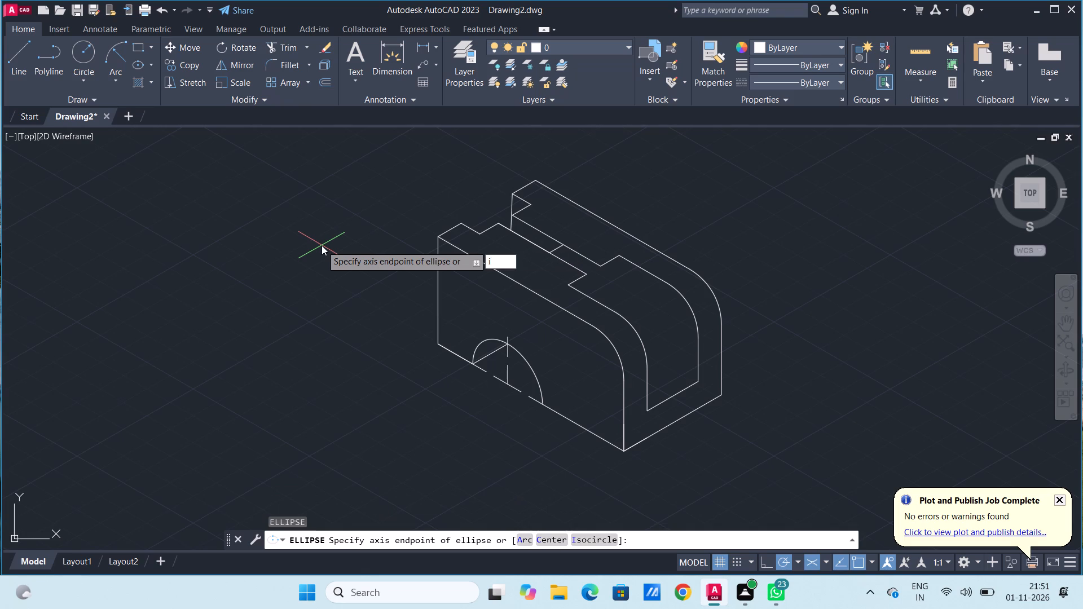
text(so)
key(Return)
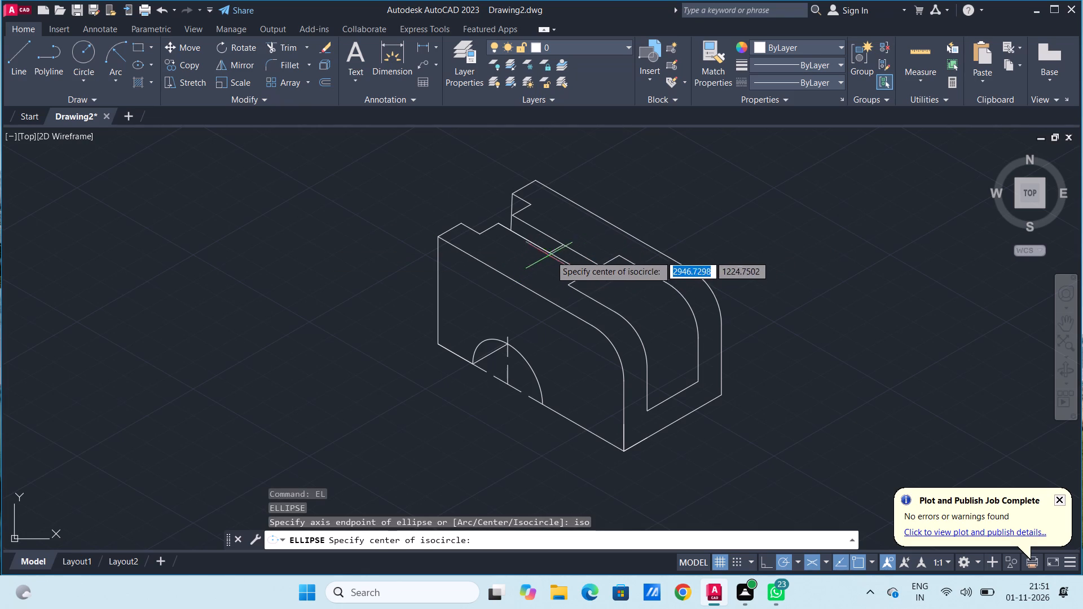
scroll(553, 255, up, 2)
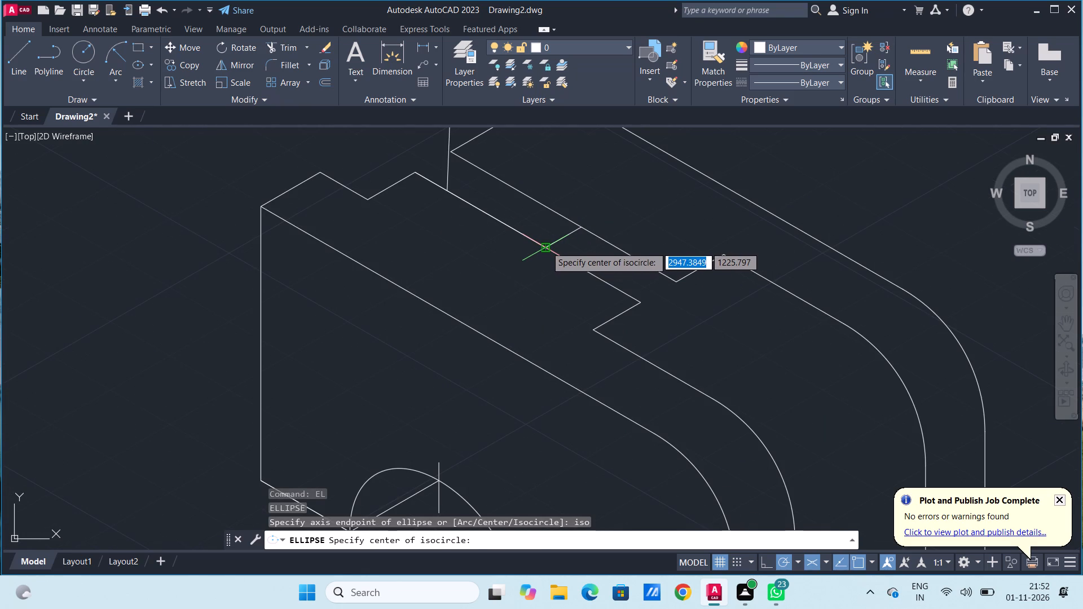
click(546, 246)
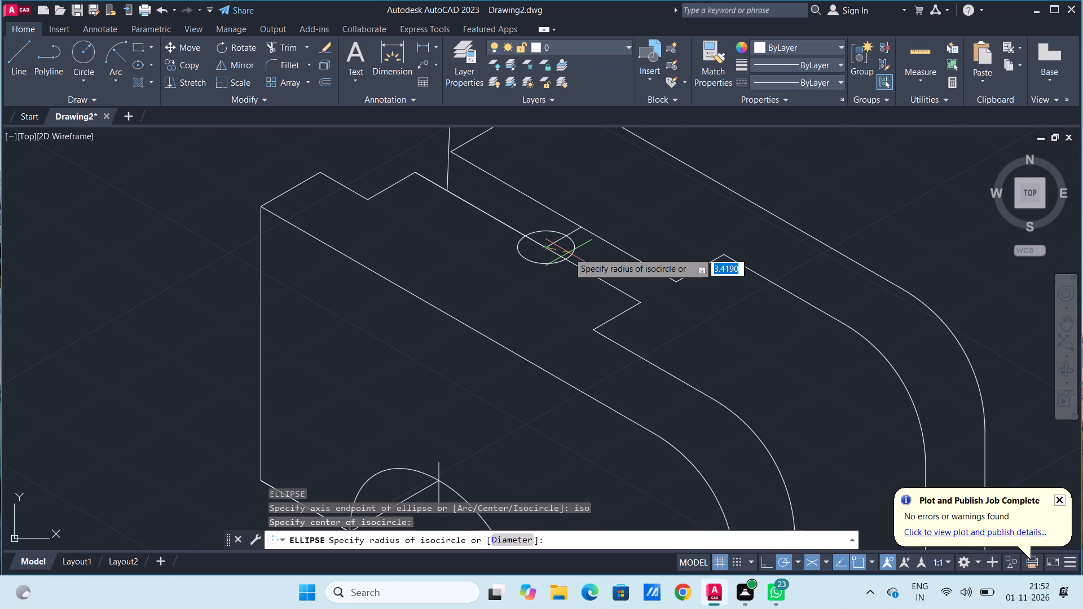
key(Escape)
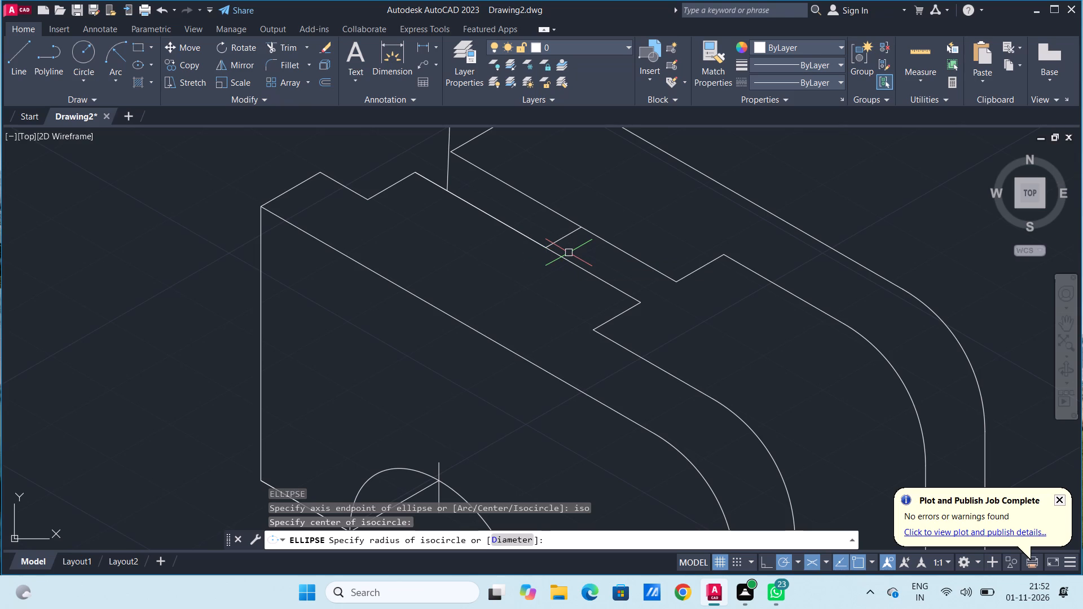
Draw an isocircle of radius 8 centred on the midpoint of the short cross line between the two walls.
key(space)
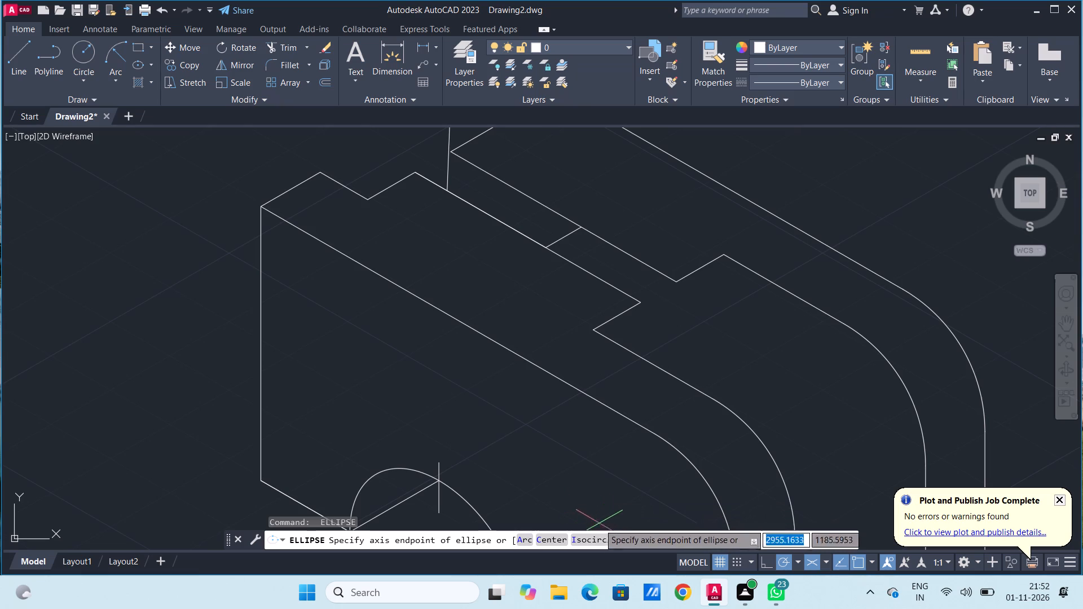
click(600, 536)
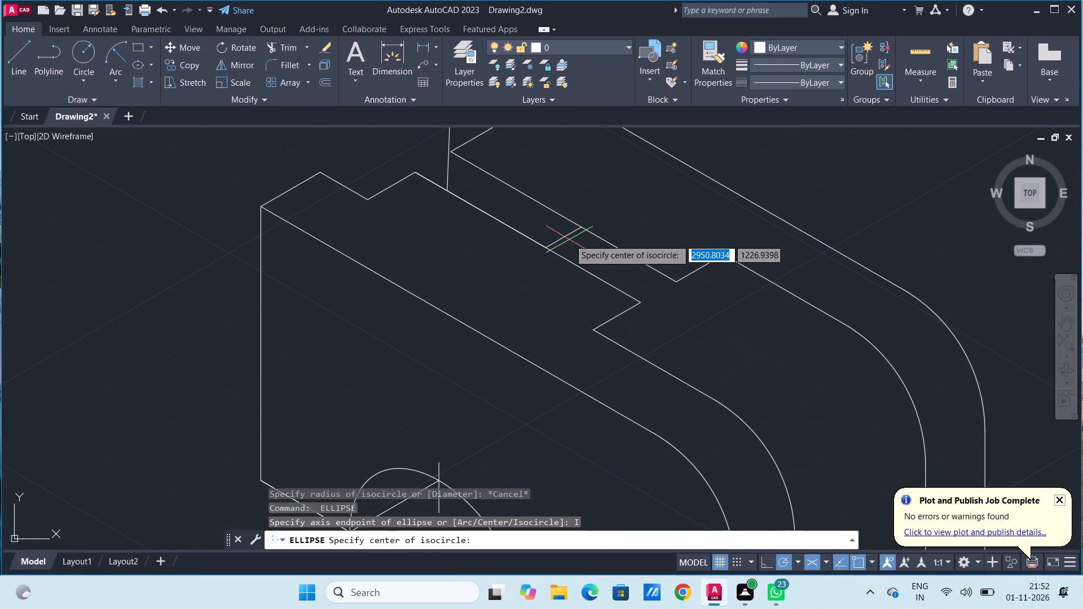
click(563, 237)
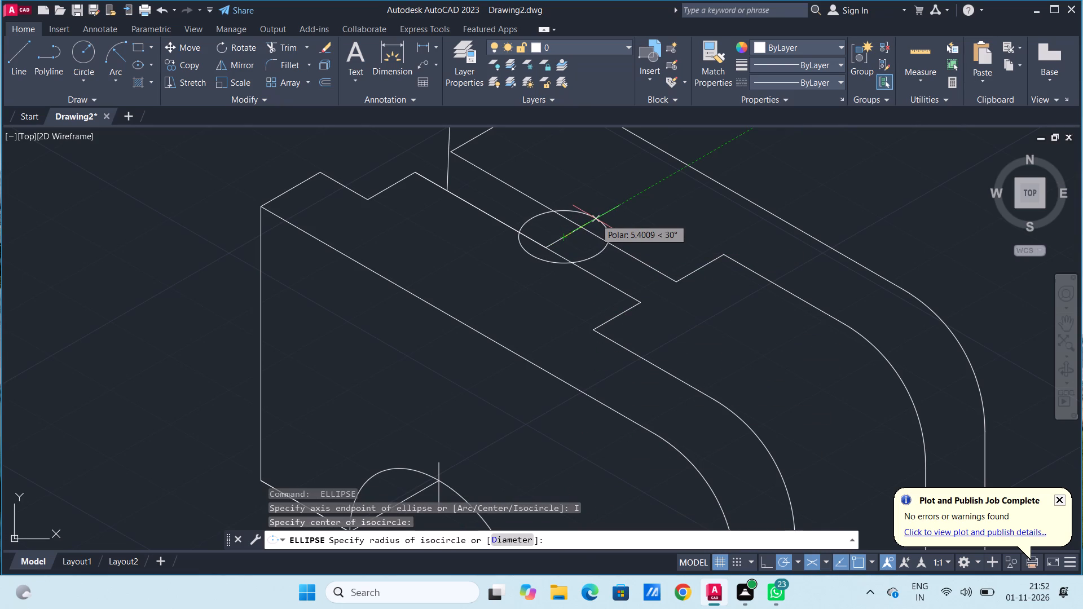
key(8)
key(Return)
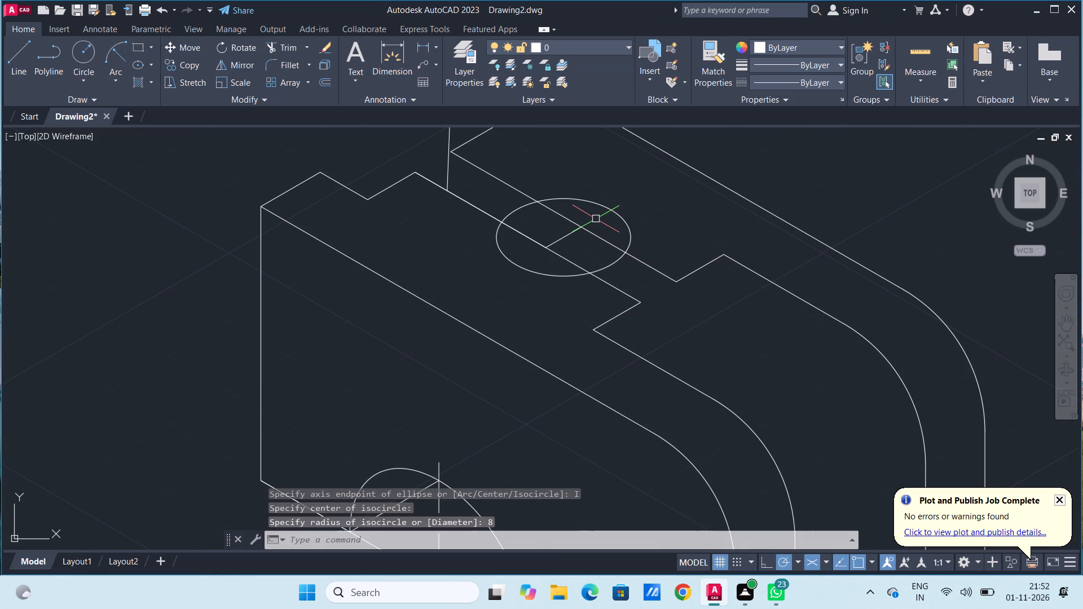
Trim the isocircle's arcs lying between the walls, plus the wall edges and cross line inside it, leaving a rounded recess in each wall.
scroll(564, 268, down, 2)
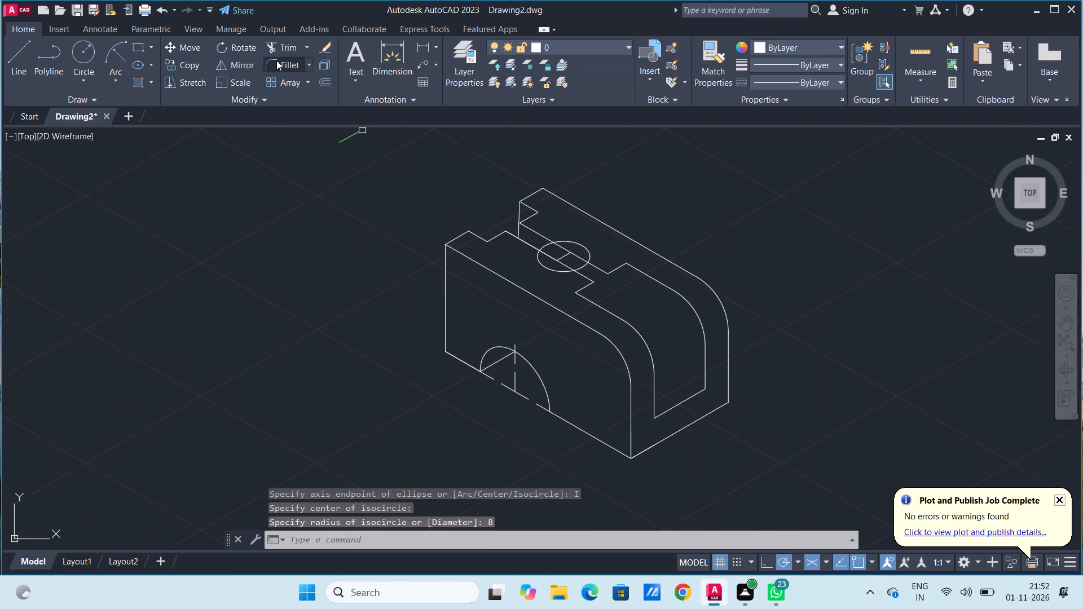
click(278, 46)
scroll(556, 245, up, 2)
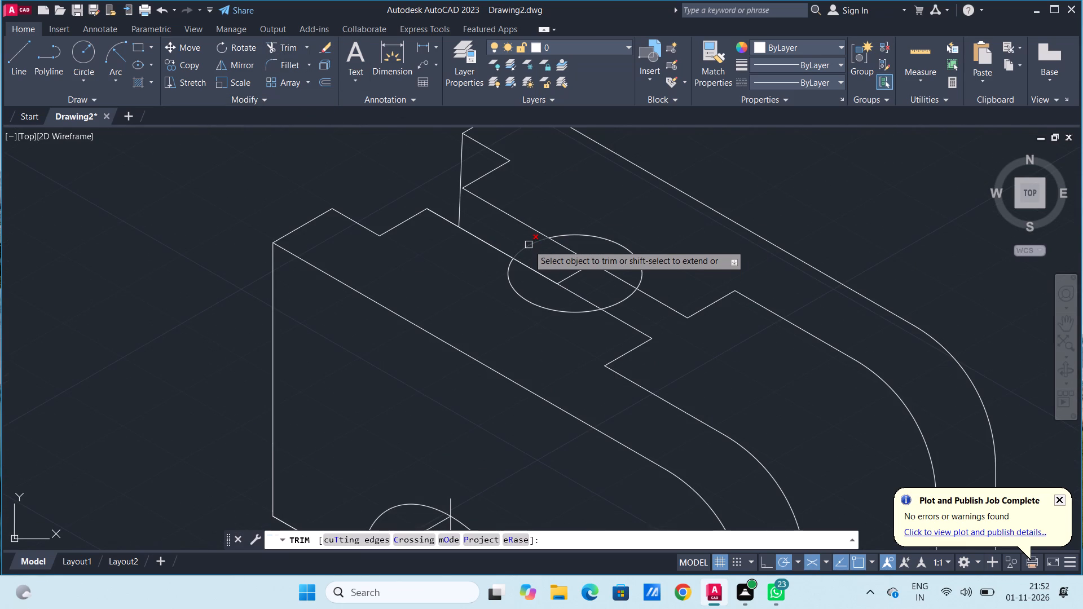
click(529, 245)
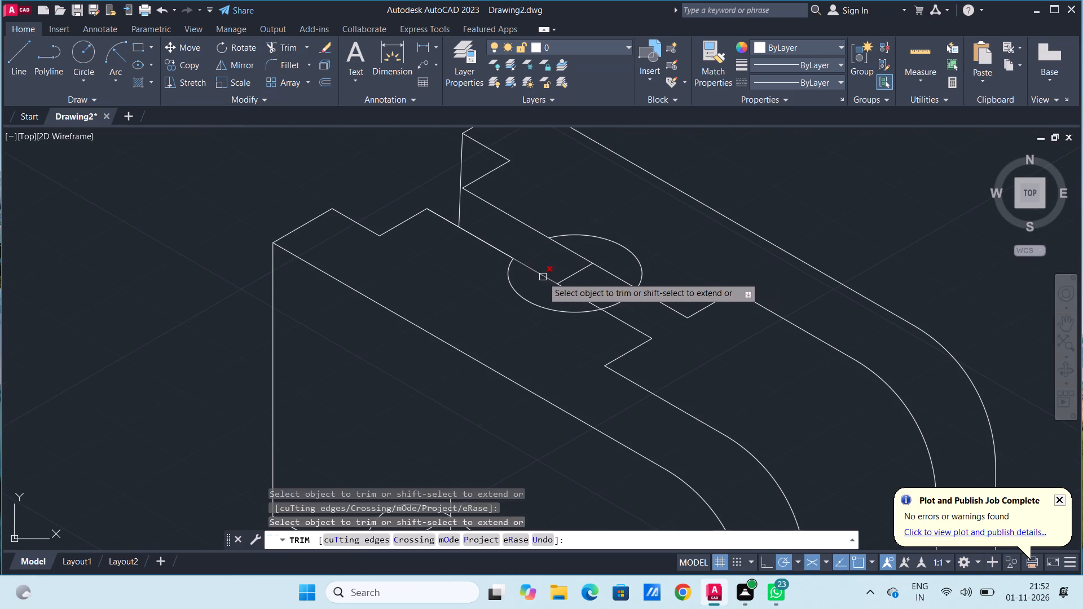
click(542, 276)
click(552, 283)
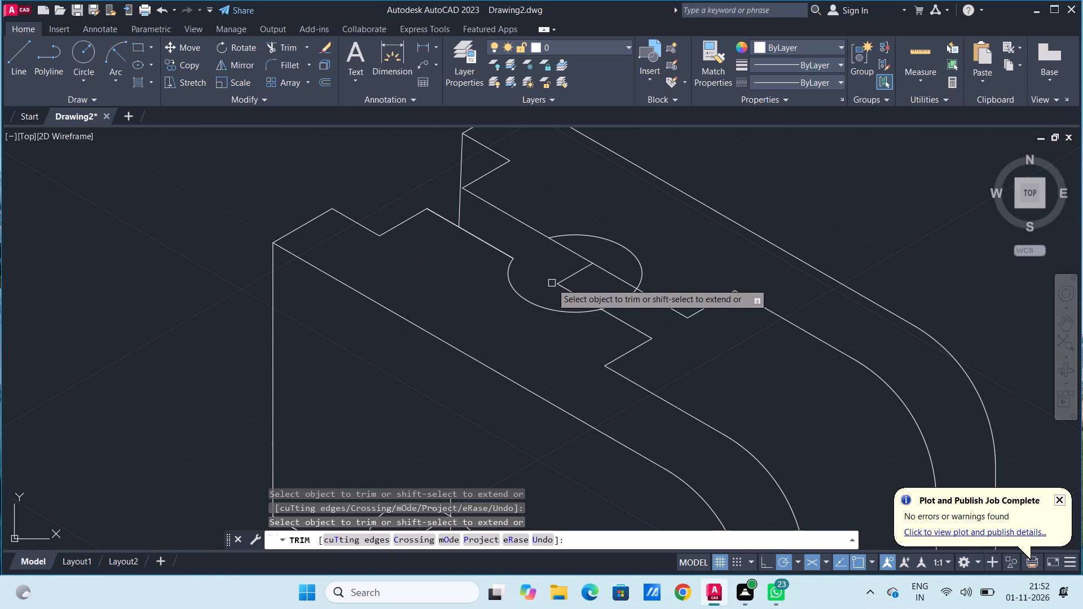
click(561, 287)
click(565, 276)
click(579, 257)
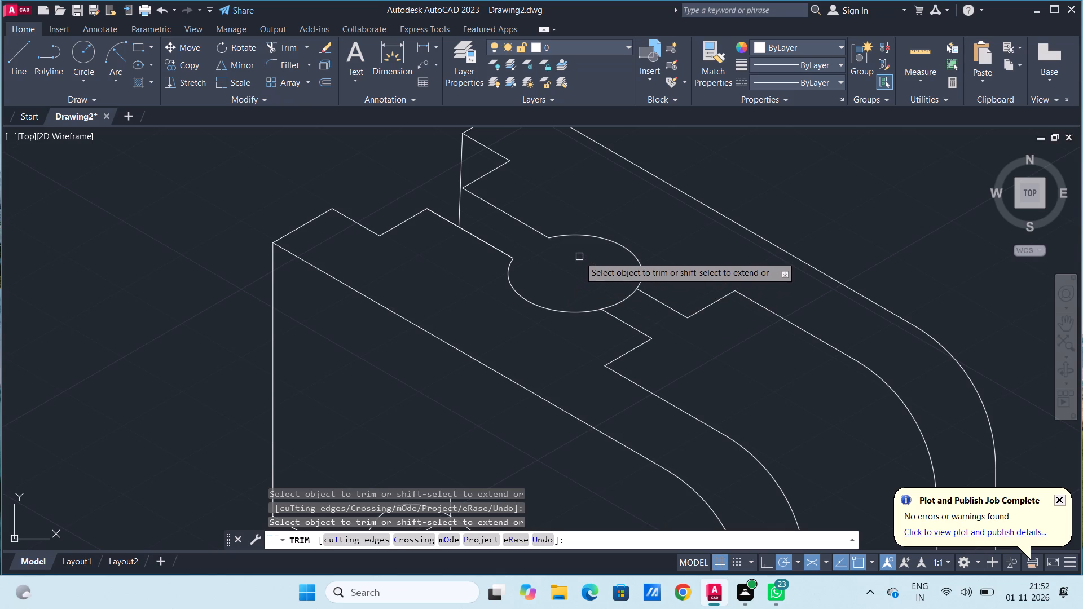
click(620, 299)
scroll(723, 378, down, 1)
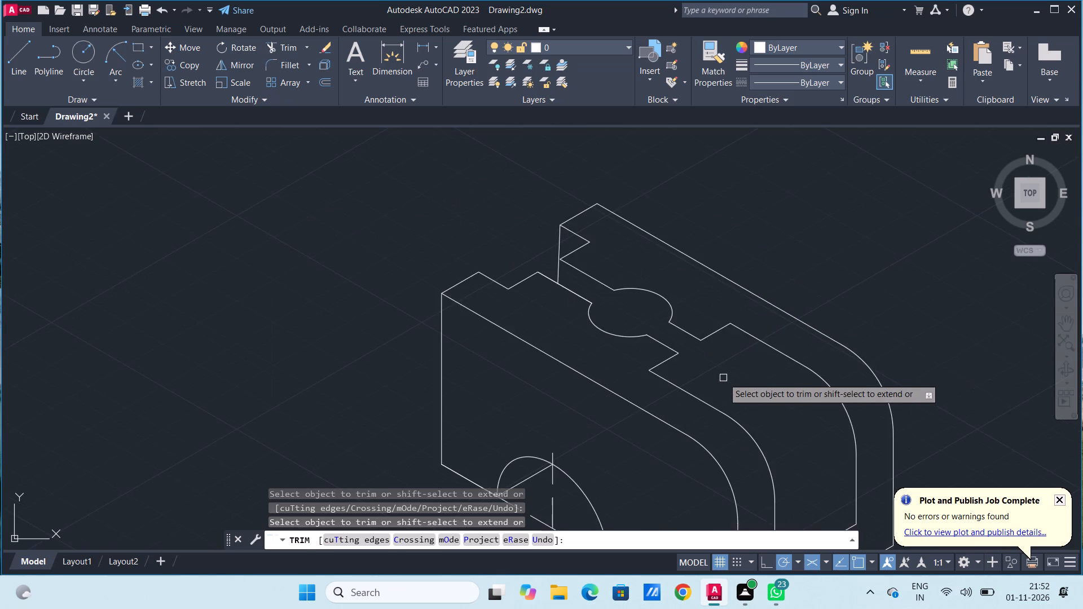
scroll(764, 402, down, 2)
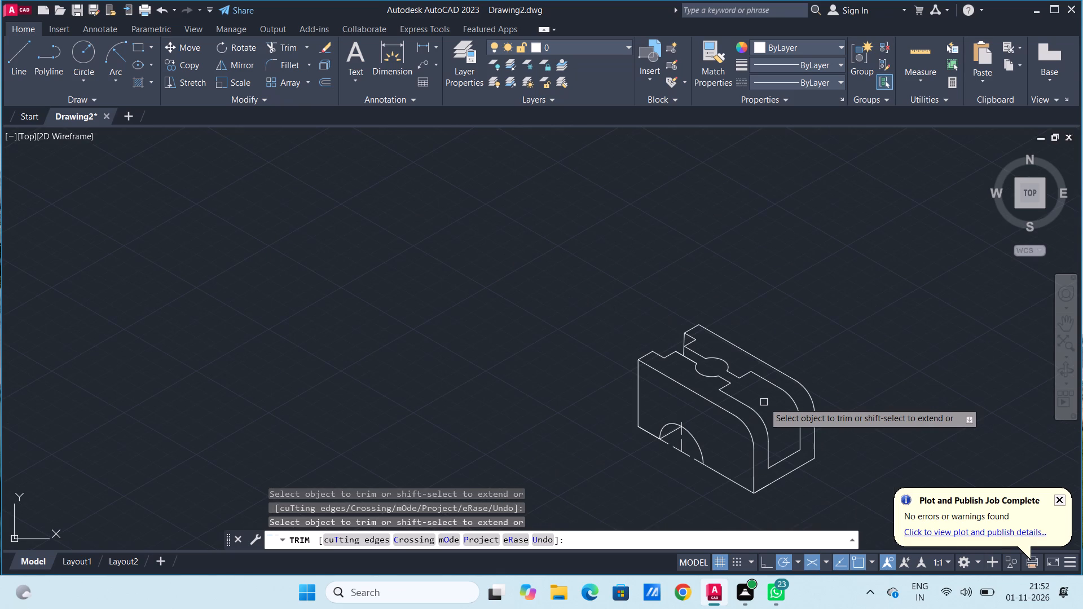
middle_drag(763, 401, 730, 381)
scroll(694, 358, up, 2)
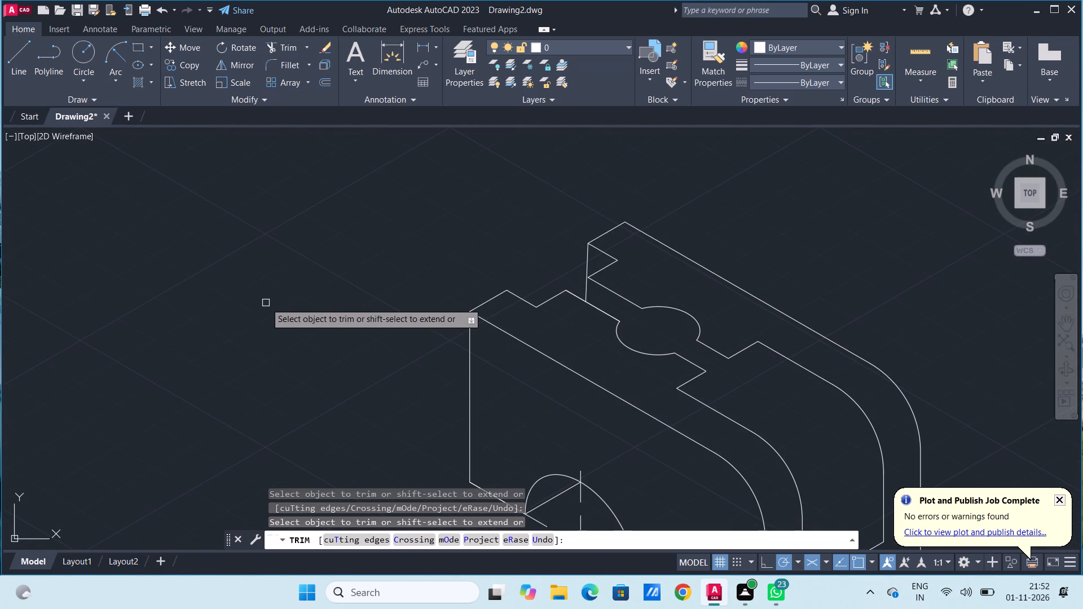
key(space)
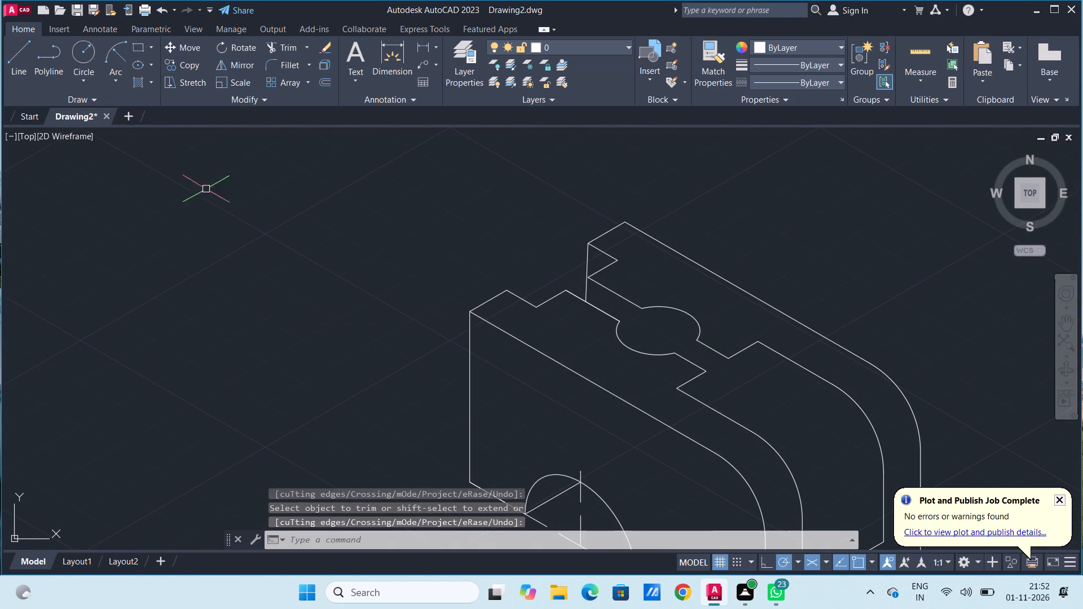
Draw a vertical line down from where the rear wall's inner edge meets the rear recess arc, ending past the front recess arc.
click(21, 60)
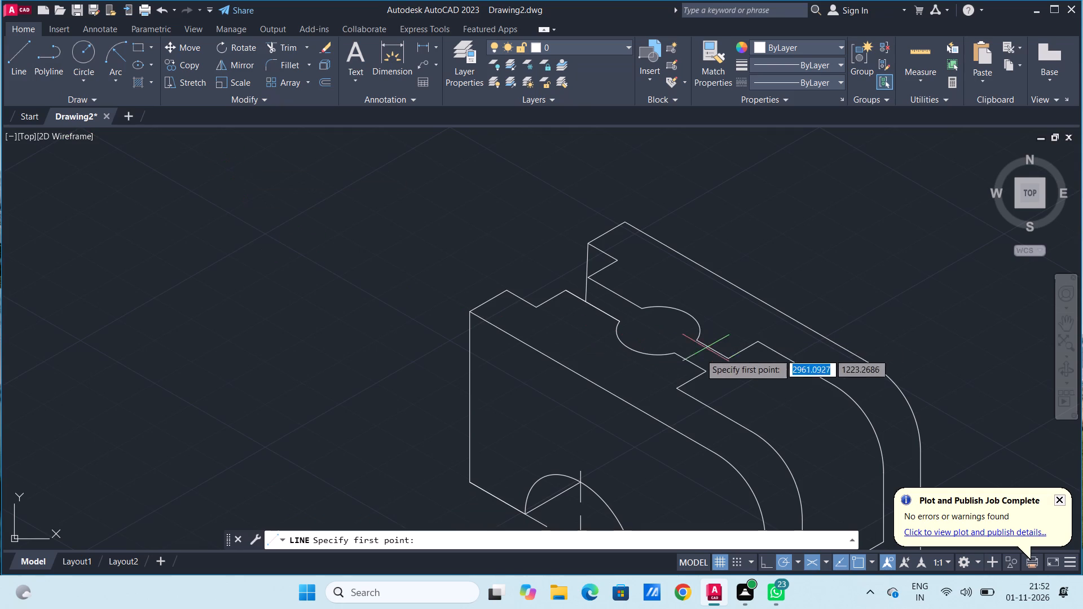
scroll(686, 368, up, 2)
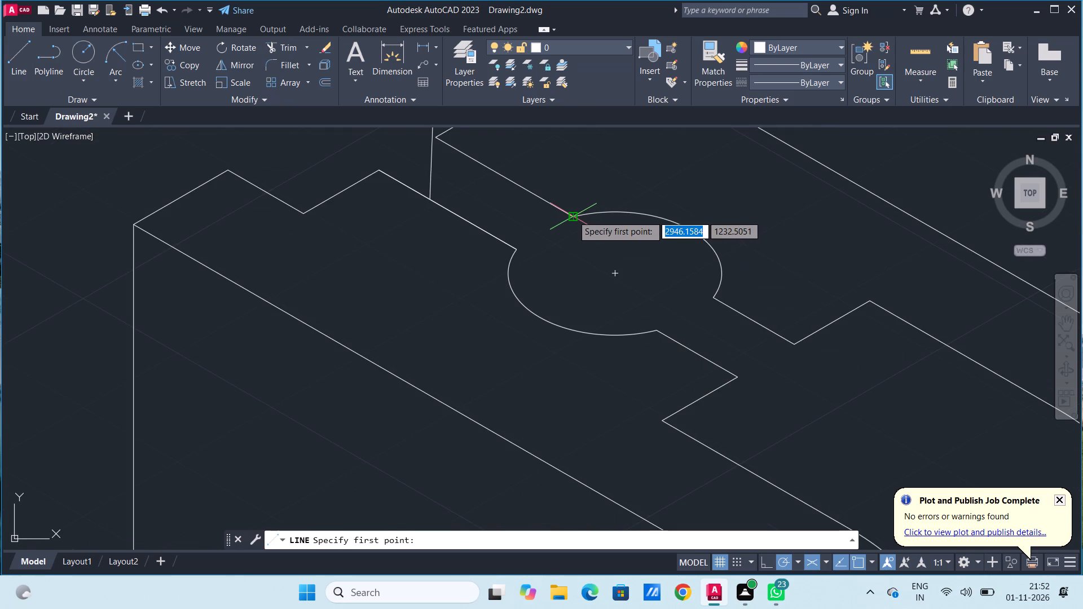
click(573, 215)
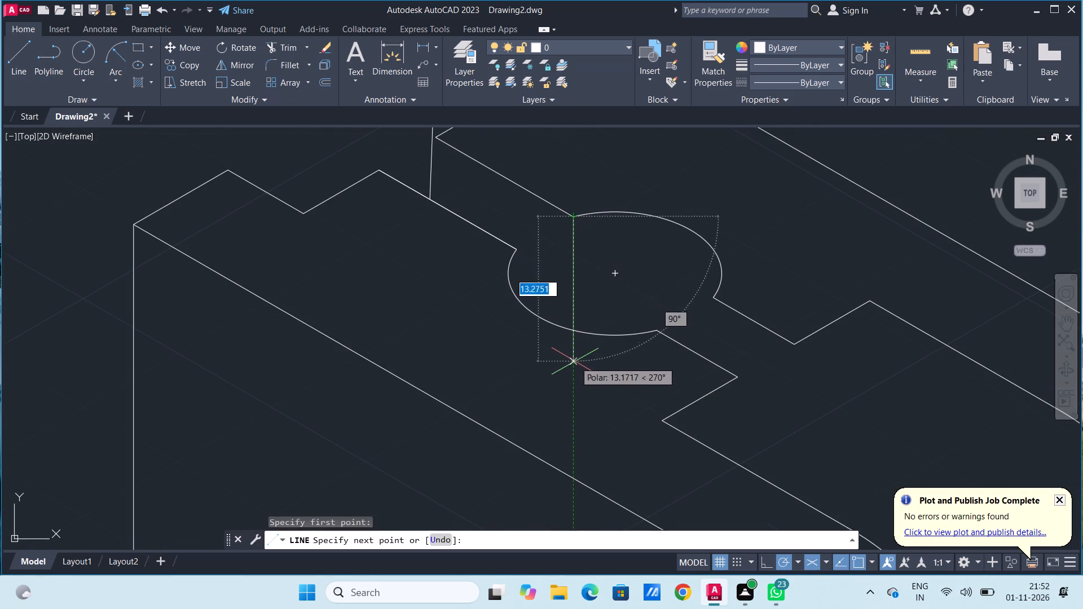
click(574, 370)
key(space)
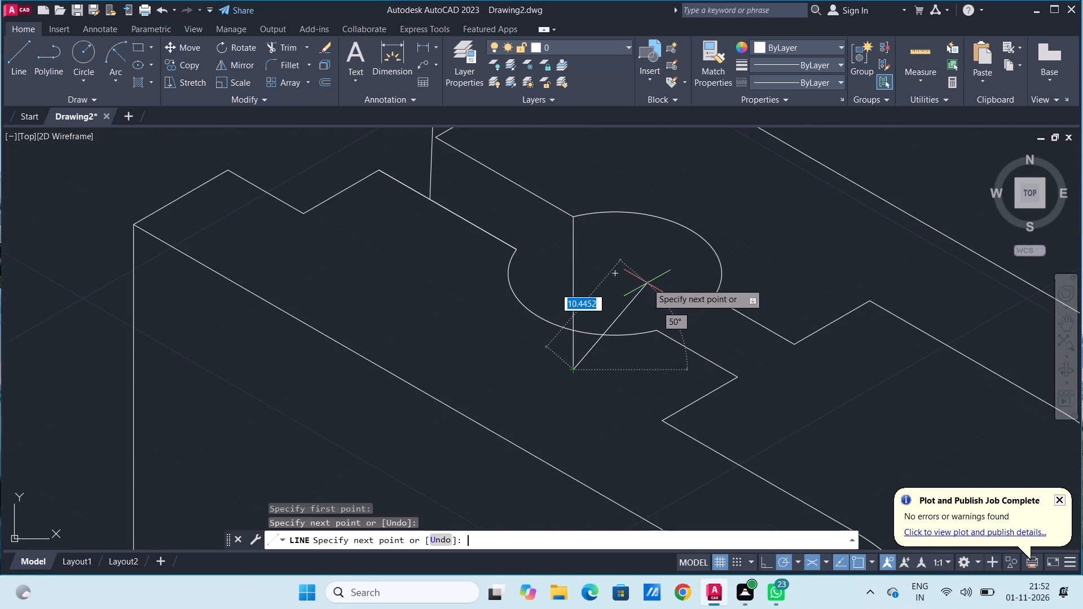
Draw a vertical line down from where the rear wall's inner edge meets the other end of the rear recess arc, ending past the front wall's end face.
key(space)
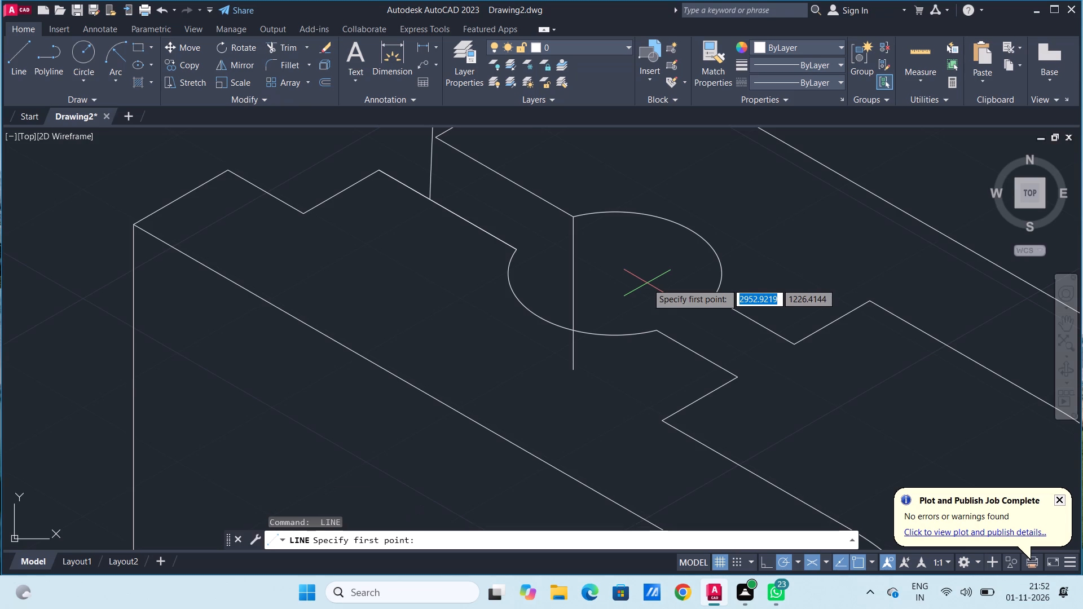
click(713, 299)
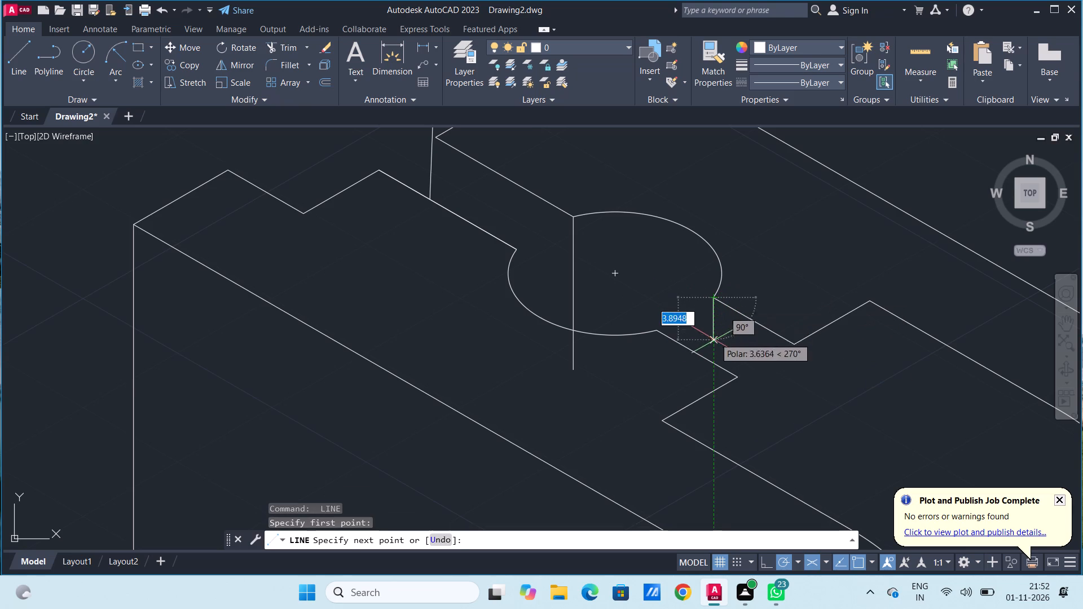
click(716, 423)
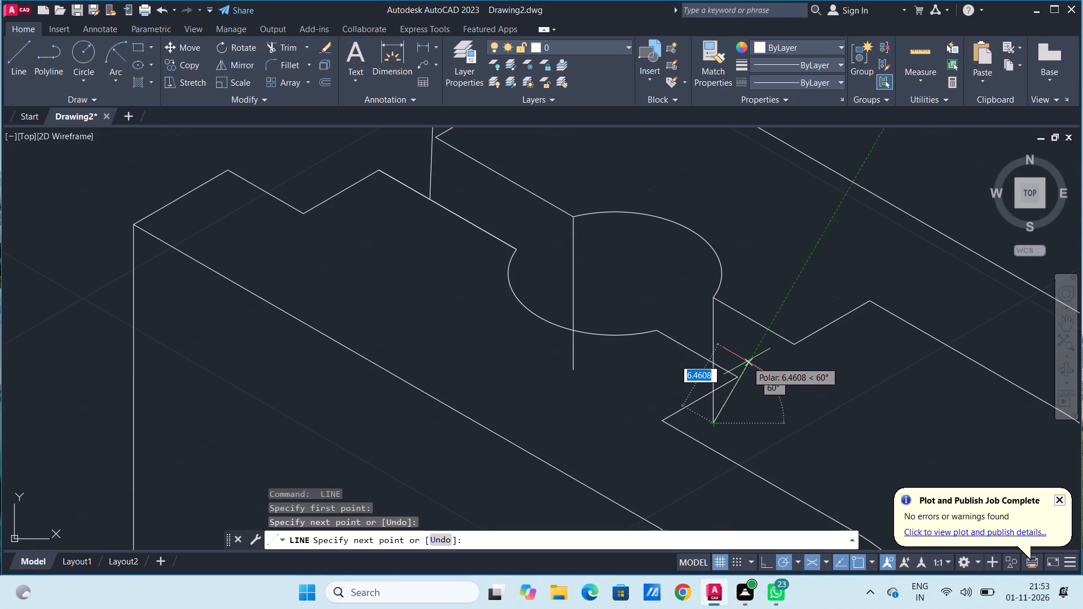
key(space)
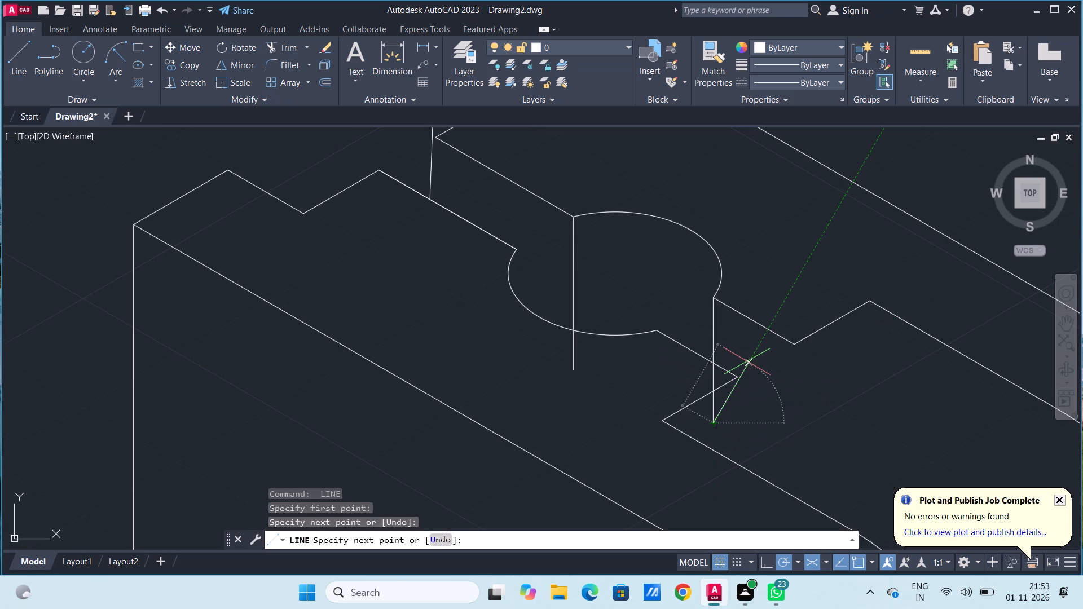
Trim the lower ends of both vertical recess lines back to the front recess arc and the front wall's top edge.
scroll(724, 373, down, 2)
middle_drag(784, 401, 695, 359)
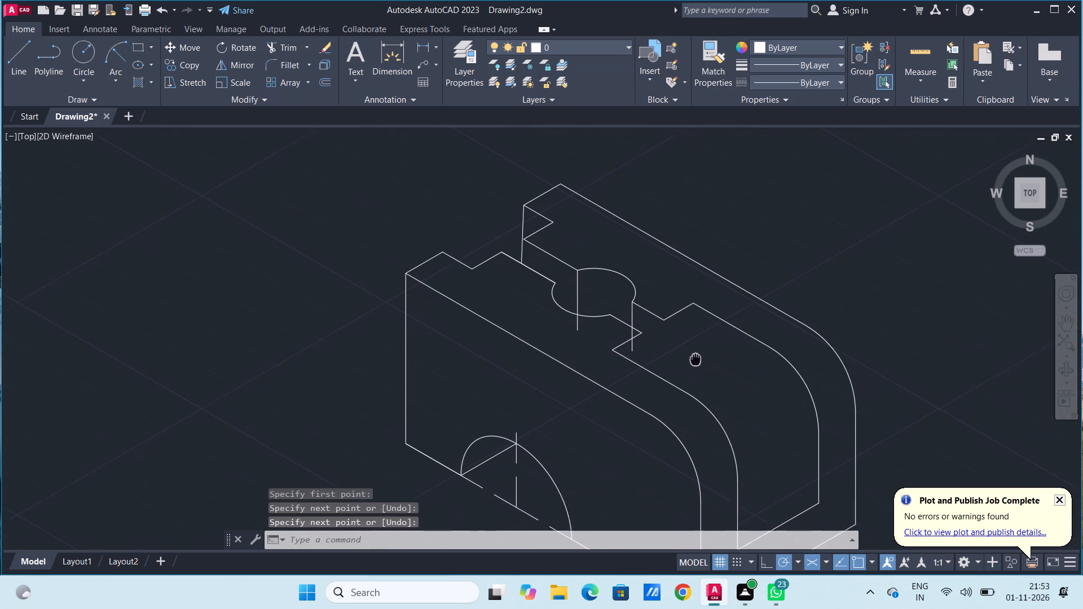
middle_drag(695, 359, 684, 354)
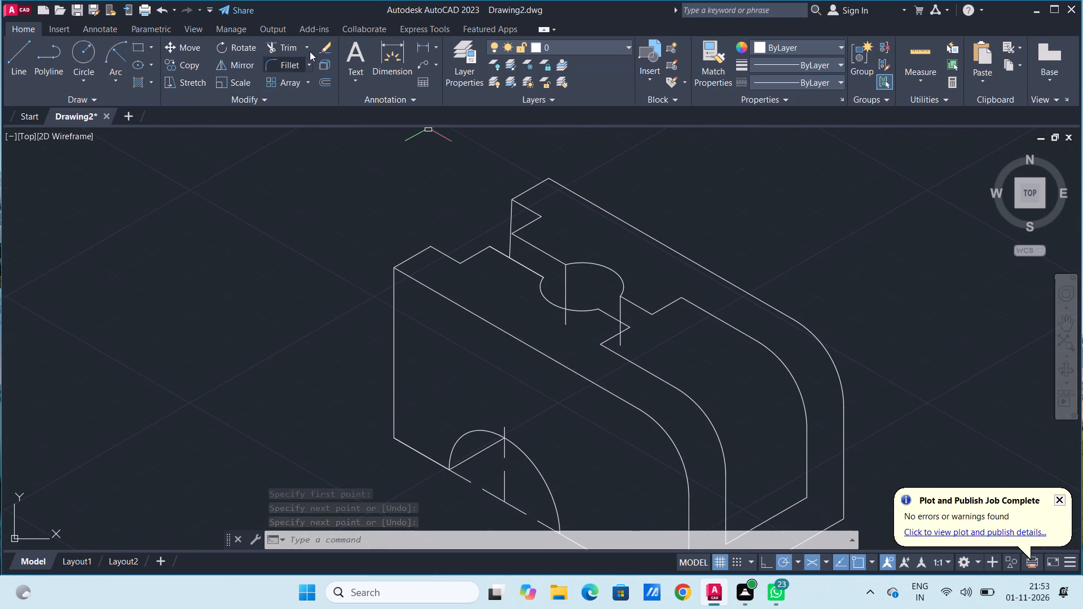
click(287, 48)
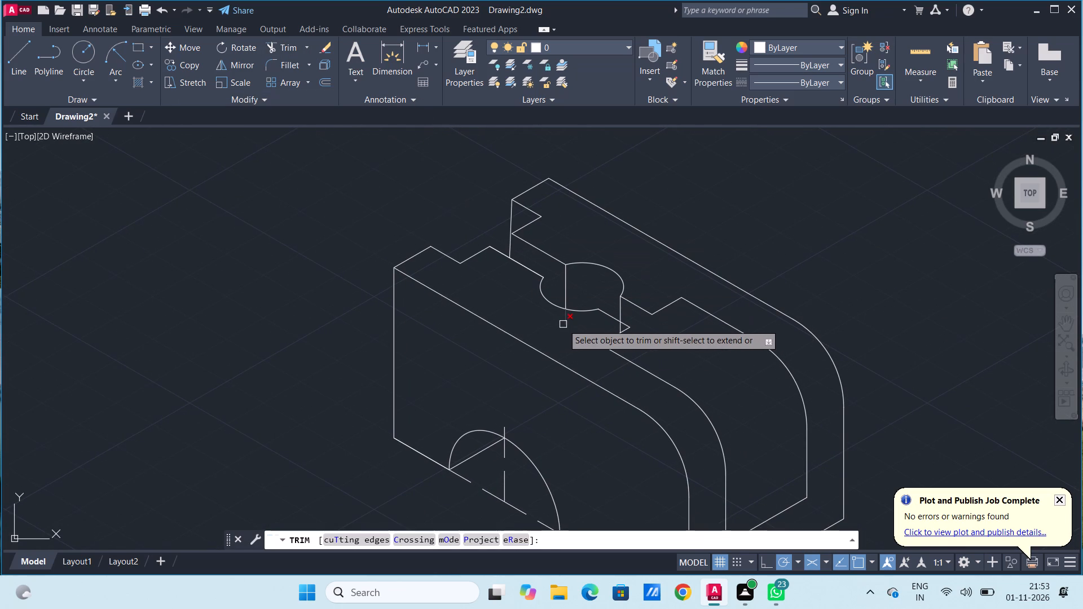
click(563, 324)
click(622, 346)
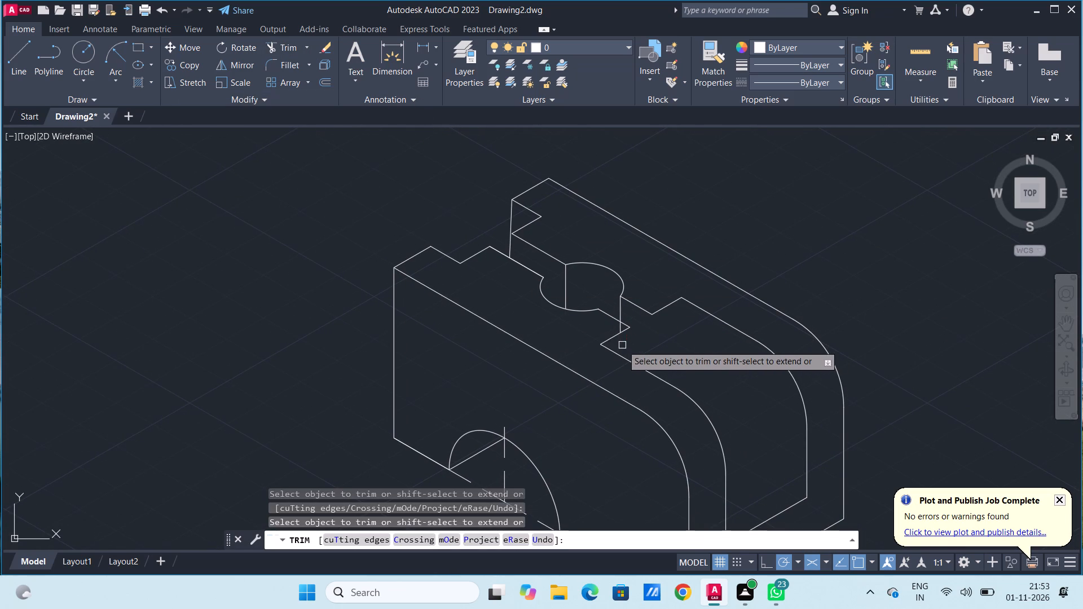
scroll(613, 334, up, 4)
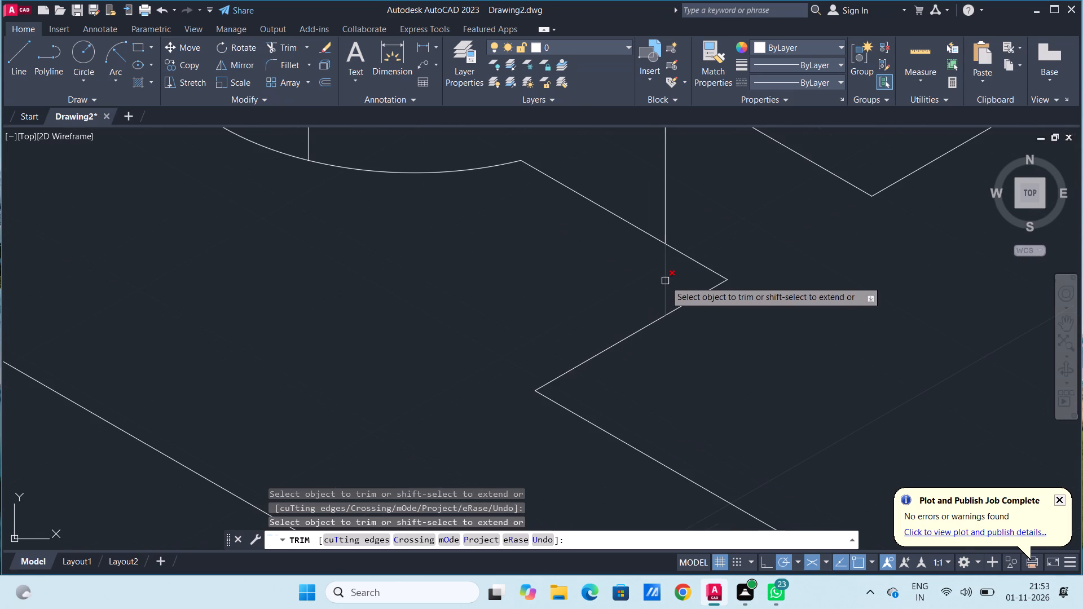
click(665, 281)
scroll(743, 279, down, 3)
middle_drag(798, 317, 725, 324)
scroll(724, 323, down, 2)
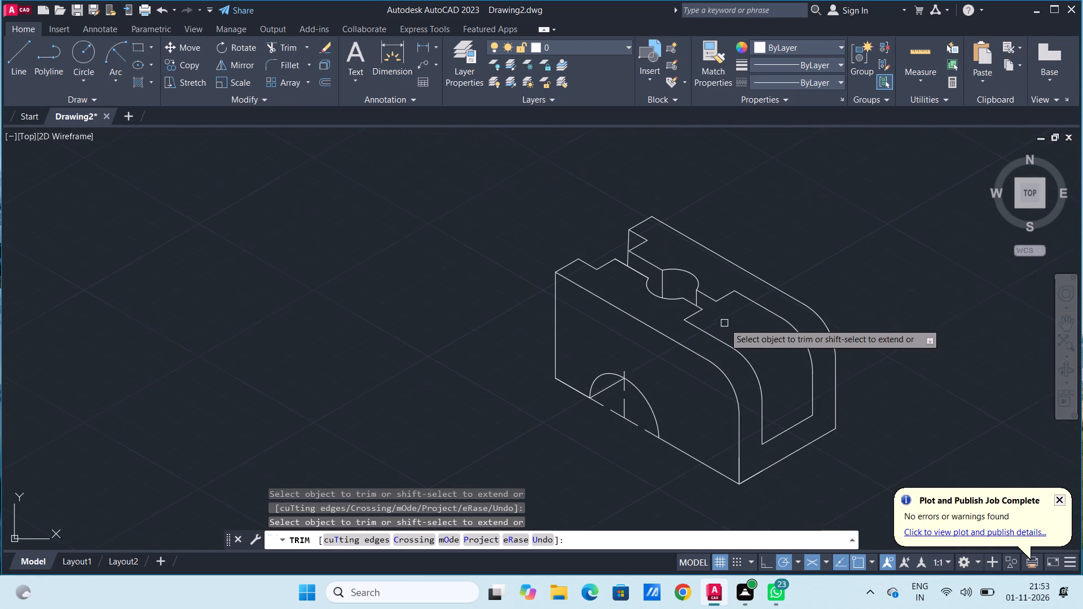
middle_drag(772, 352, 718, 338)
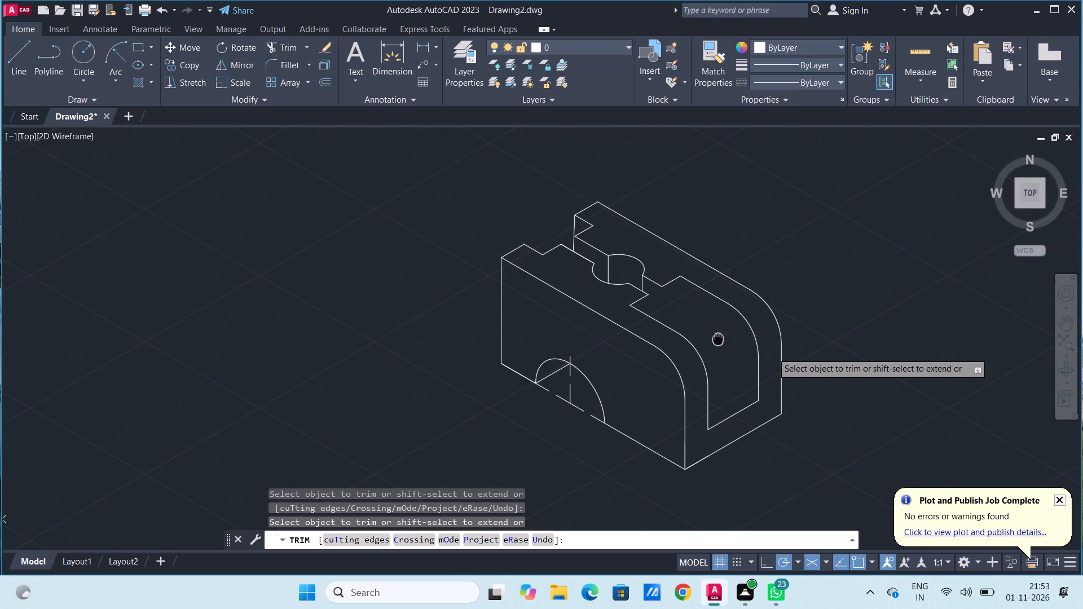
middle_drag(718, 338, 706, 332)
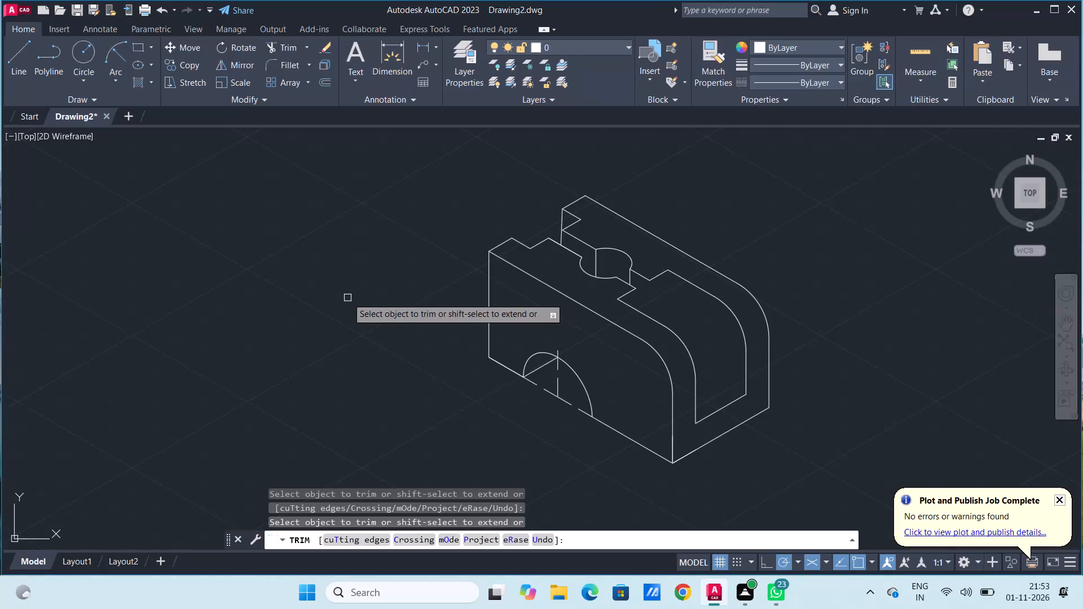
key(Escape)
key(Escape)
key(Escape)
key(Escape)
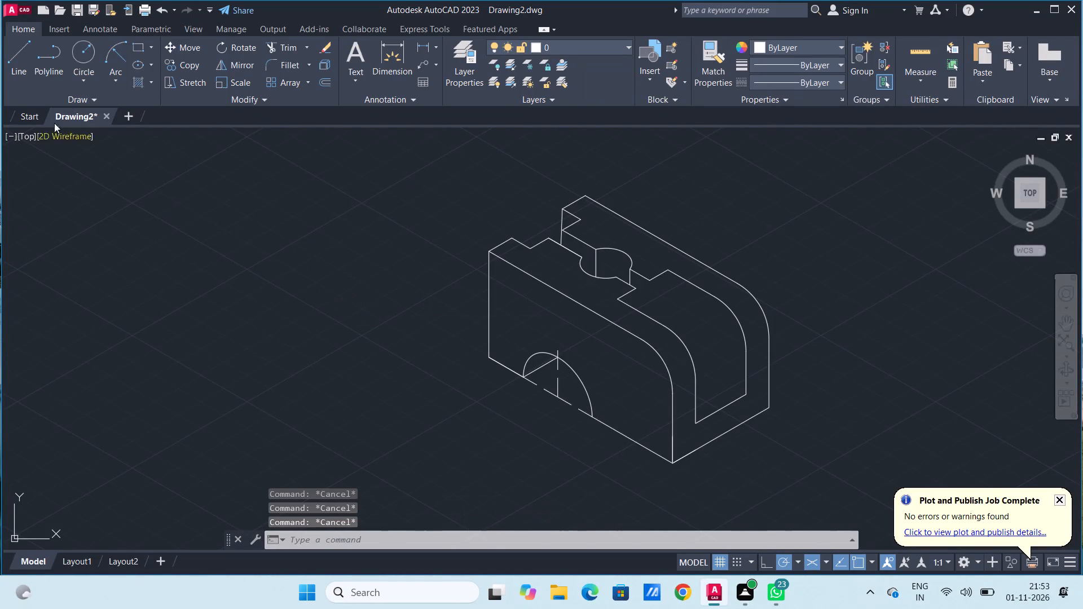
Draw a straight sloping line from the rear wall's outer notch corner to the rear bottom corner of the open channel's end.
click(16, 63)
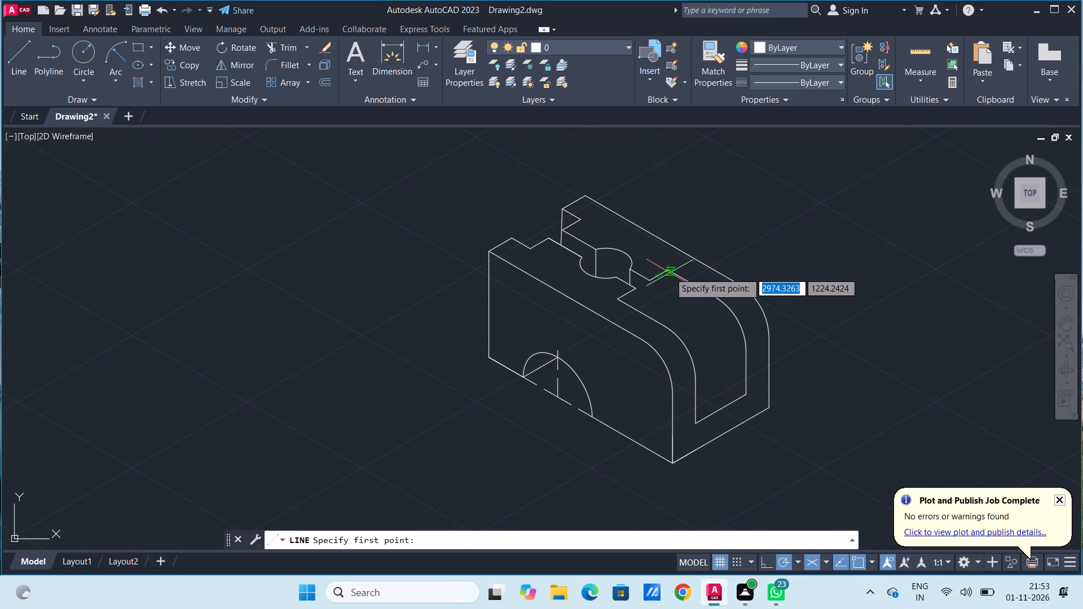
click(668, 272)
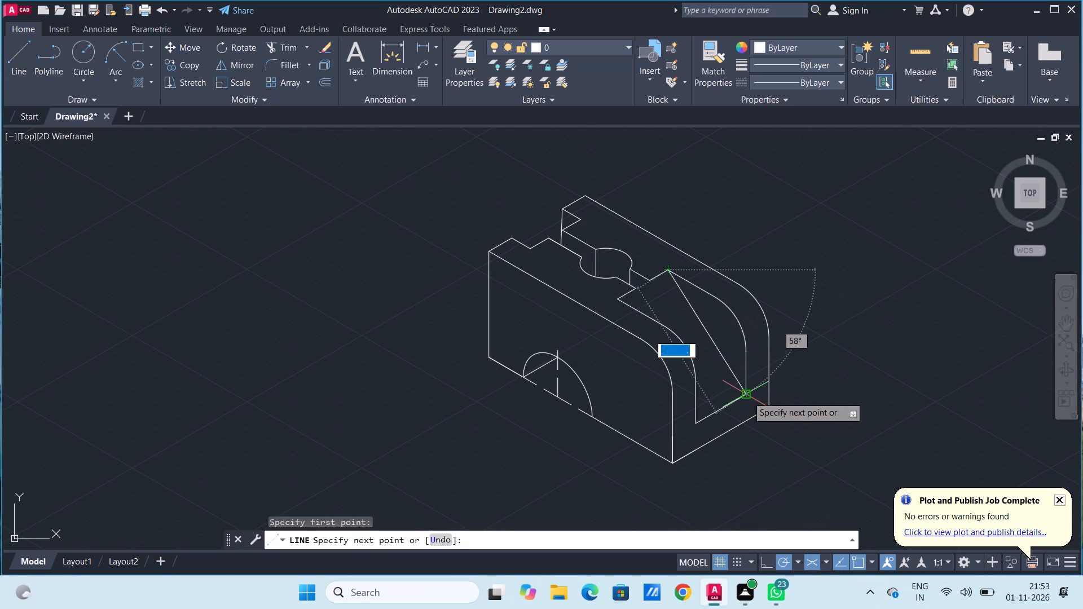
click(747, 396)
key(space)
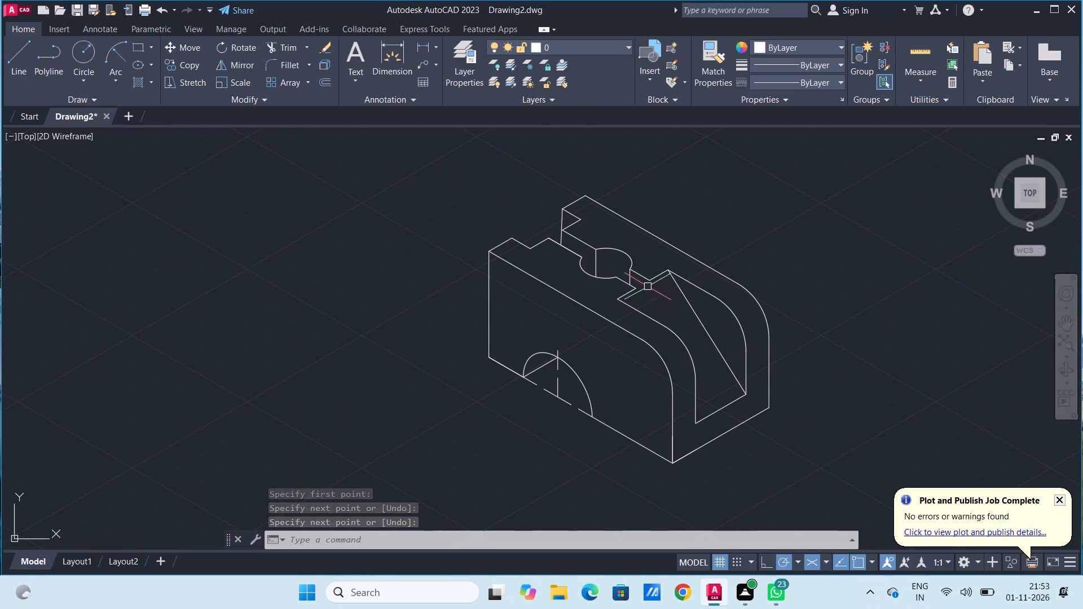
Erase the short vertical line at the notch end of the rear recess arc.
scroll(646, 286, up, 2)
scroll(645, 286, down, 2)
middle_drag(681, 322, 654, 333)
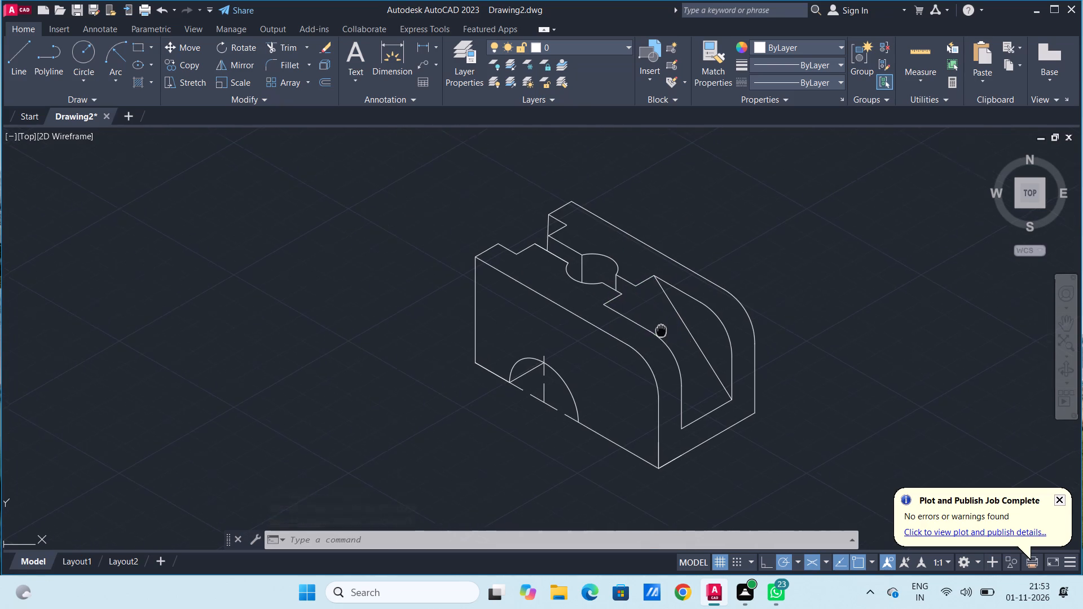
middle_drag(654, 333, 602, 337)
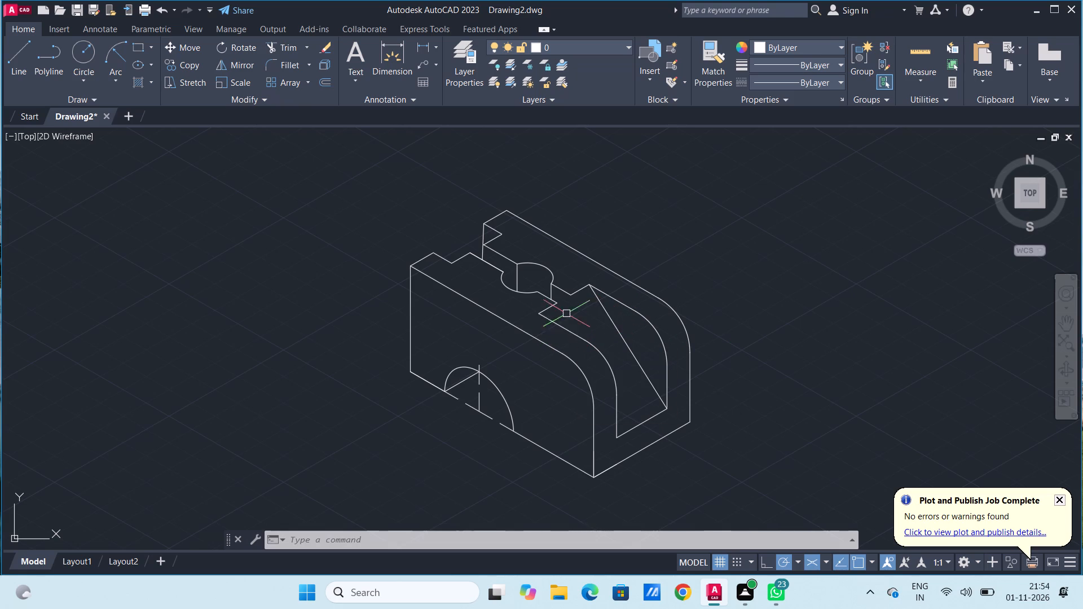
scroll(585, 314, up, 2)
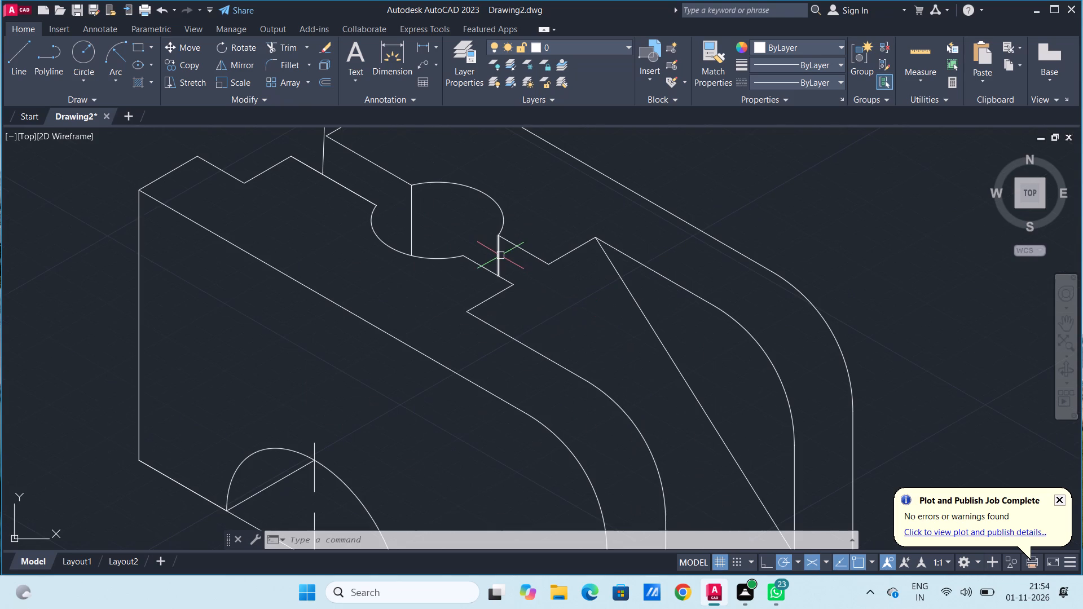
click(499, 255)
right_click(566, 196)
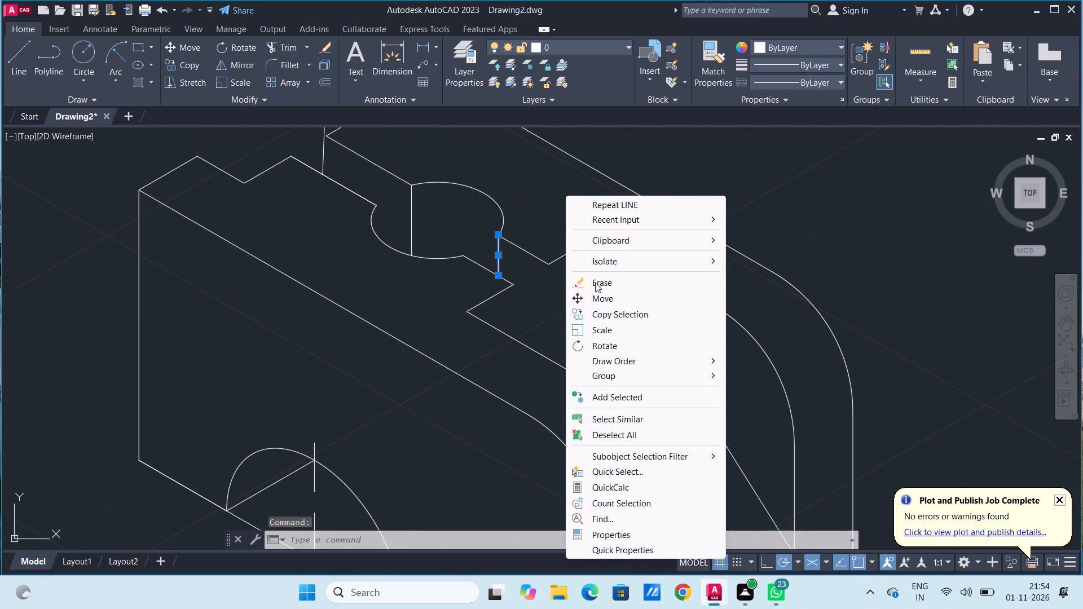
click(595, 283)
Draw a line 10 units down from the rear recess arc's notch end, continuing parallel to the wall edge at 330°.
click(17, 63)
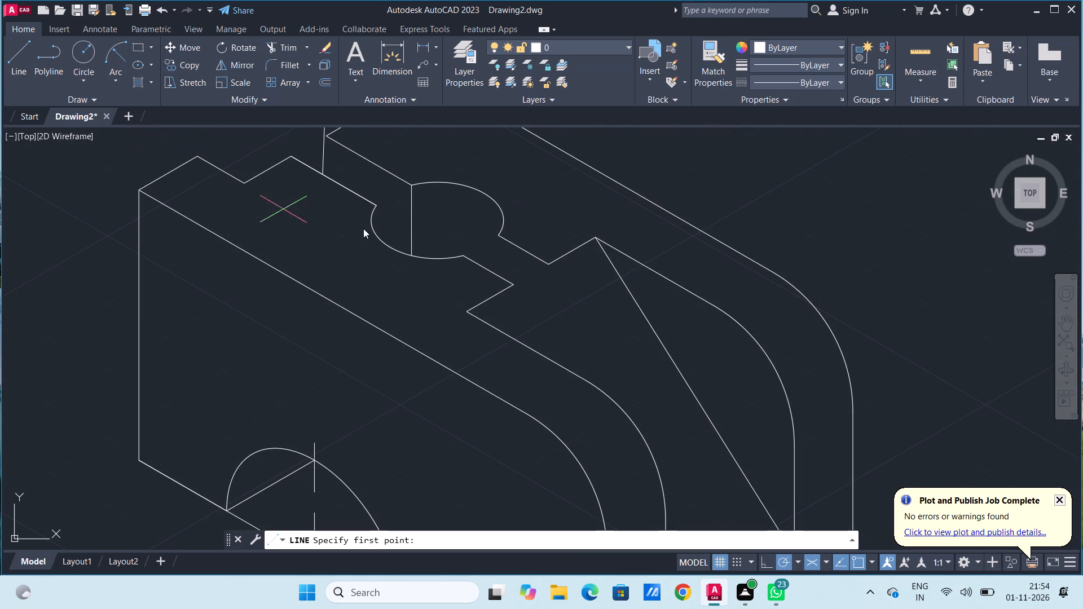
click(498, 237)
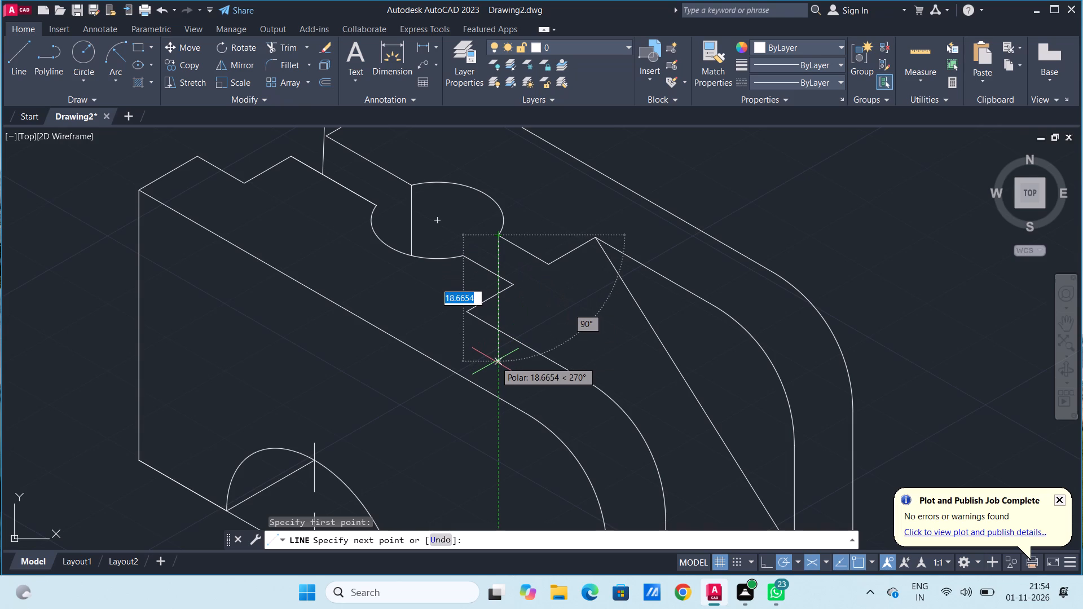
text(10)
key(Return)
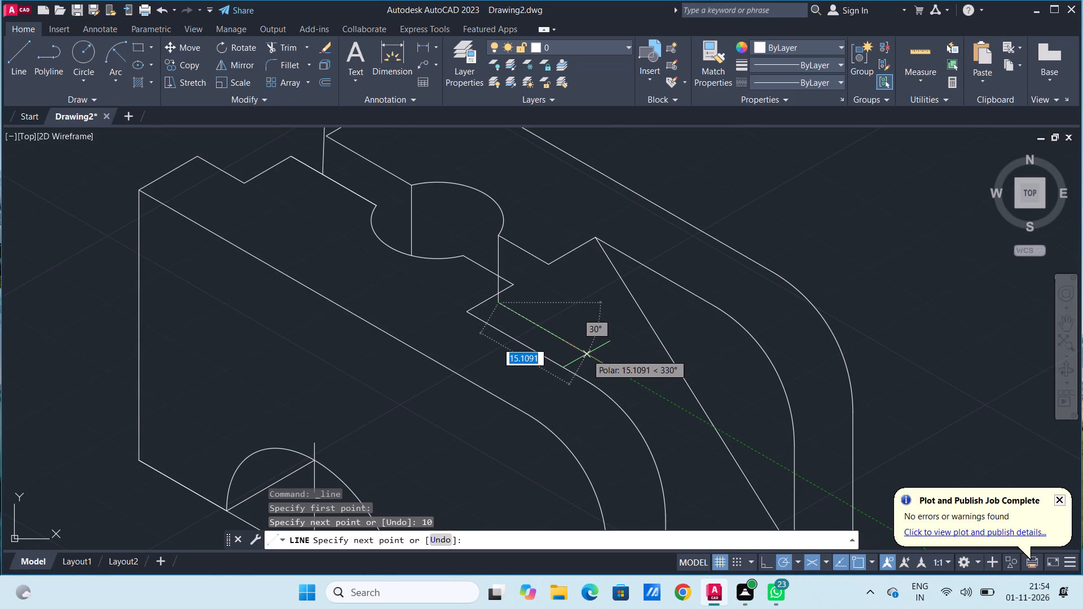
scroll(587, 354, down, 2)
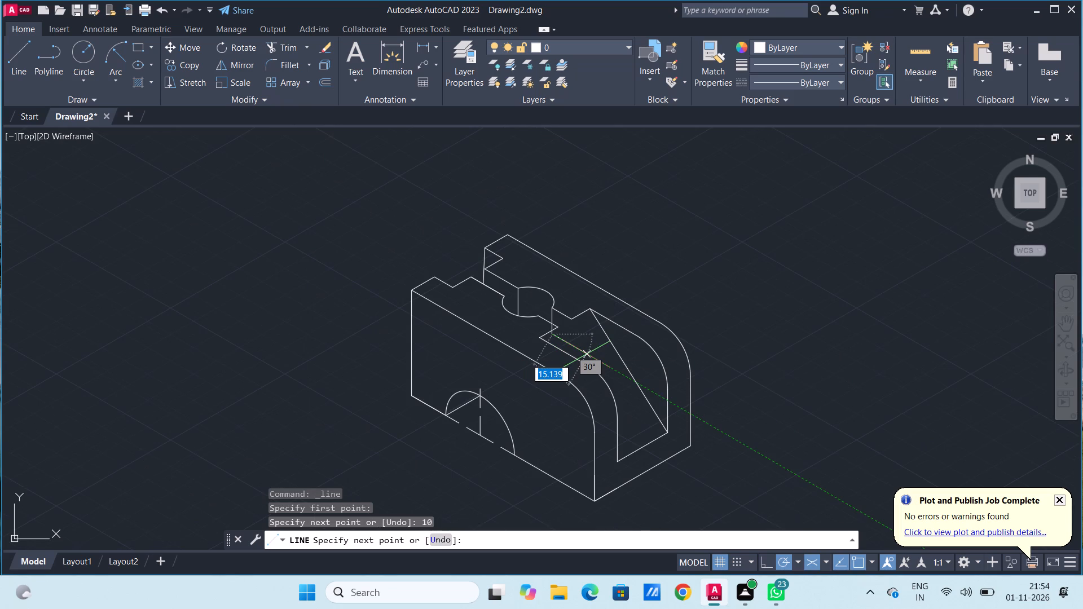
click(608, 368)
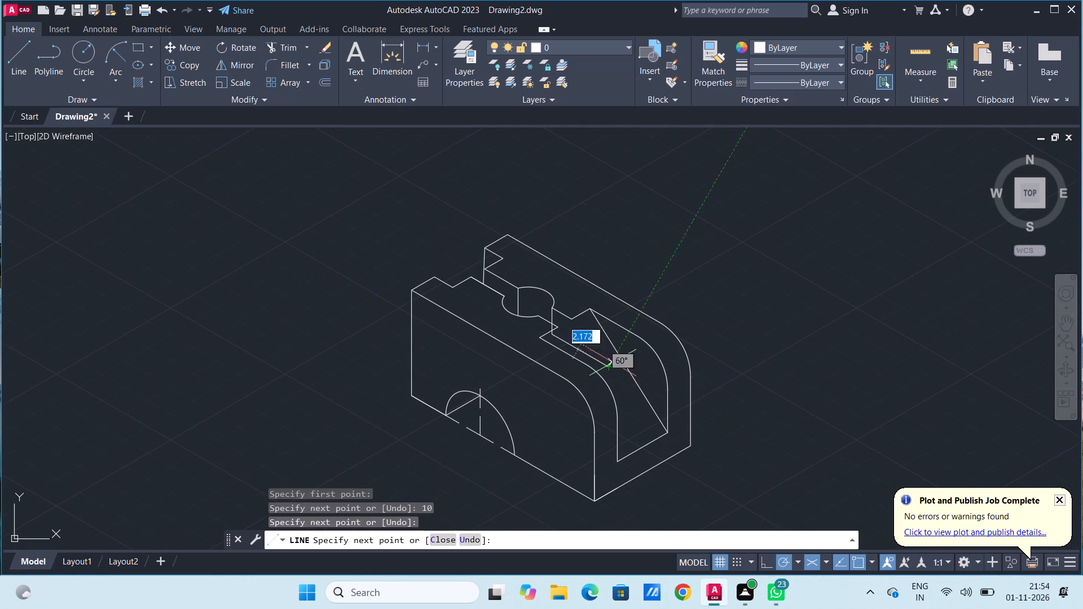
key(space)
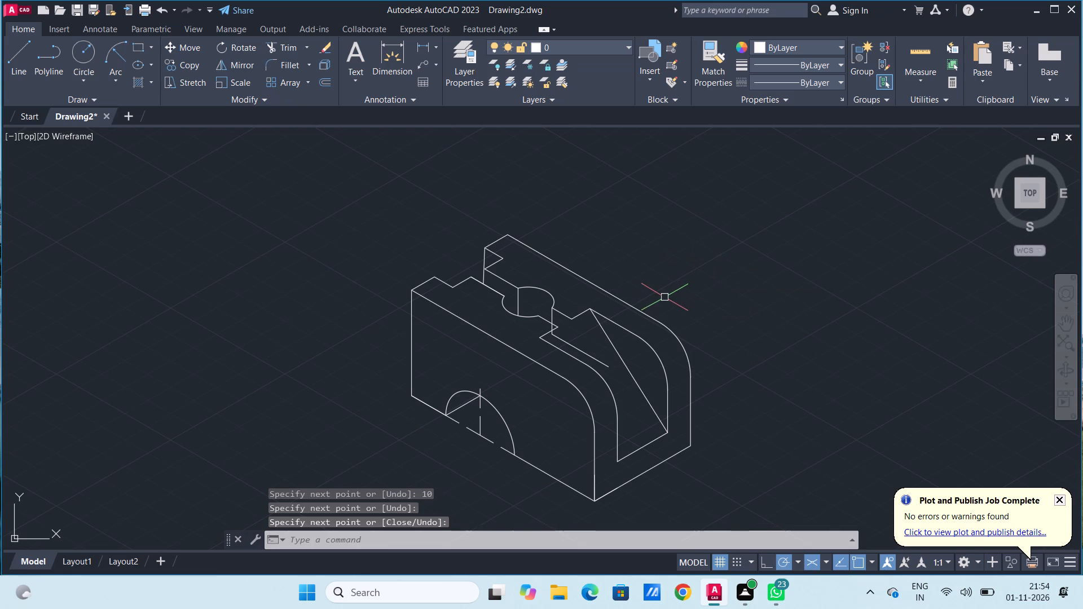
Draw a sloping line about 21 units long from the rear wall's inner notch corner, ending just past the new 330° line.
scroll(582, 347, up, 2)
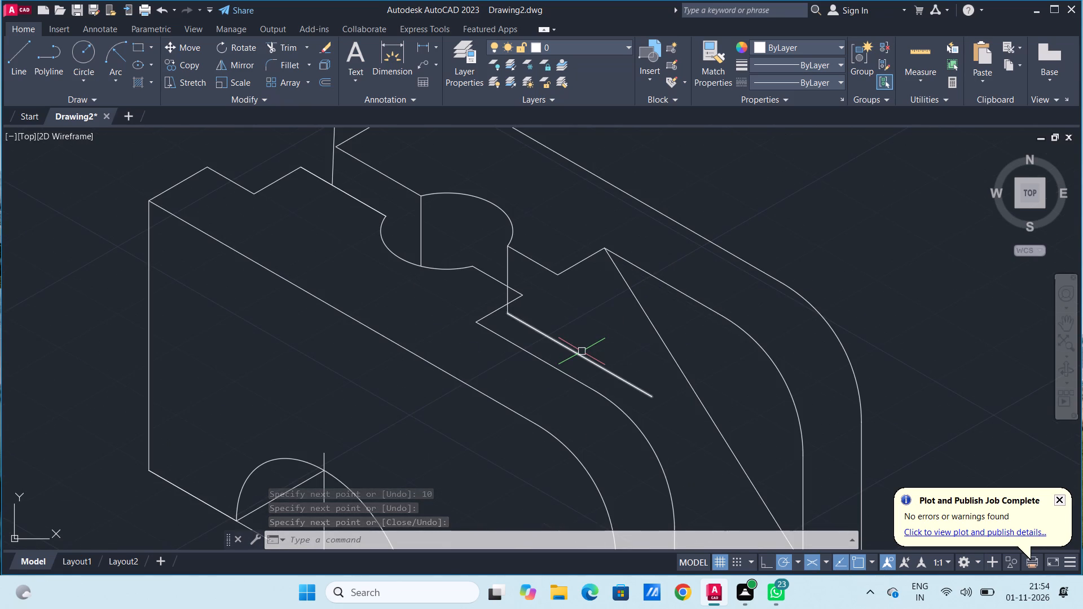
scroll(582, 351, down, 2)
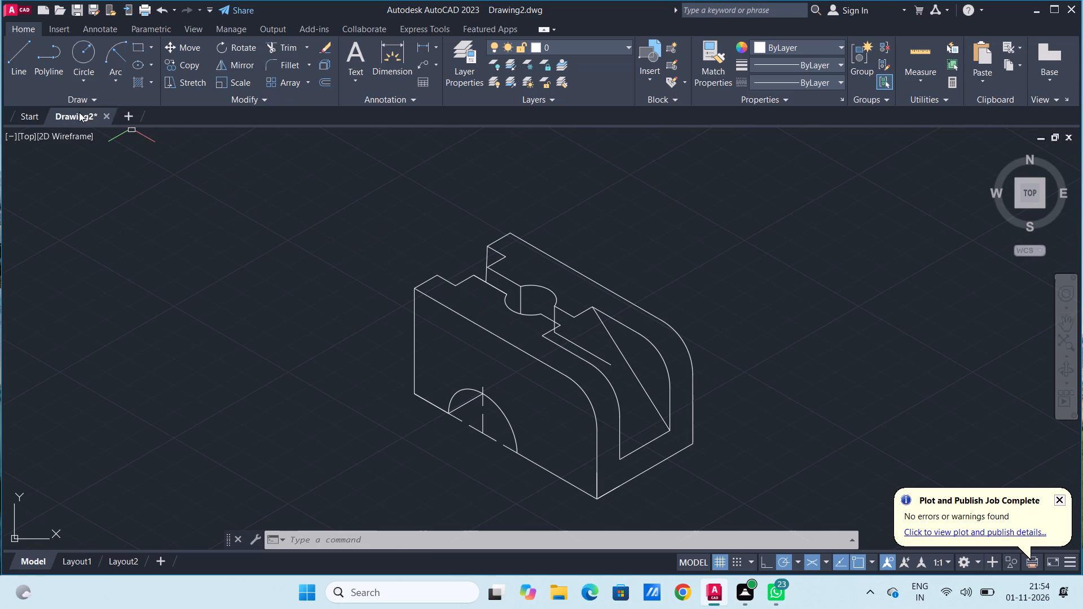
click(24, 64)
scroll(558, 367, up, 3)
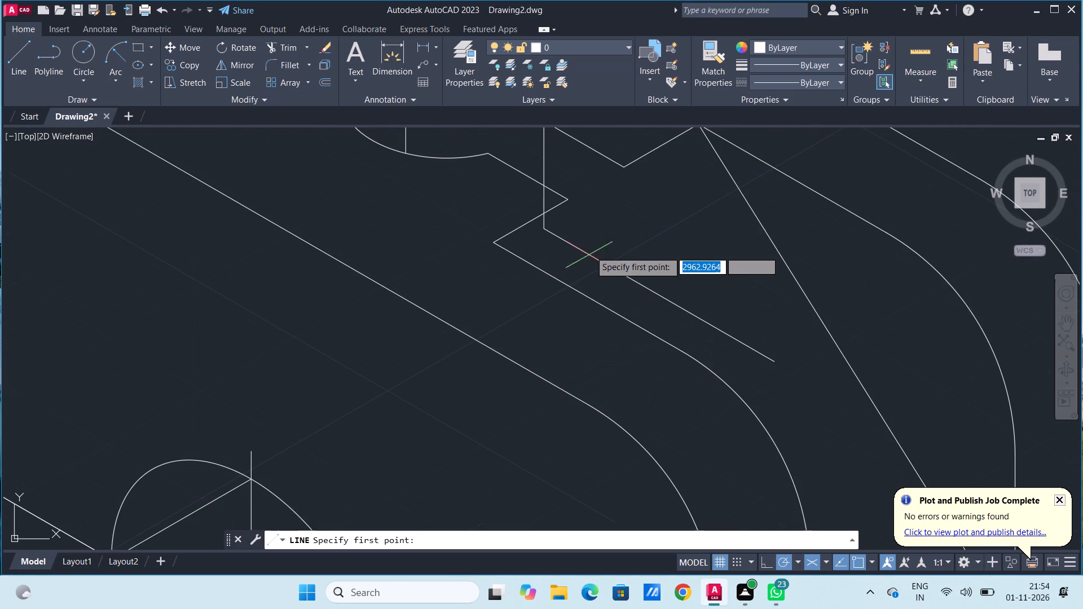
click(624, 167)
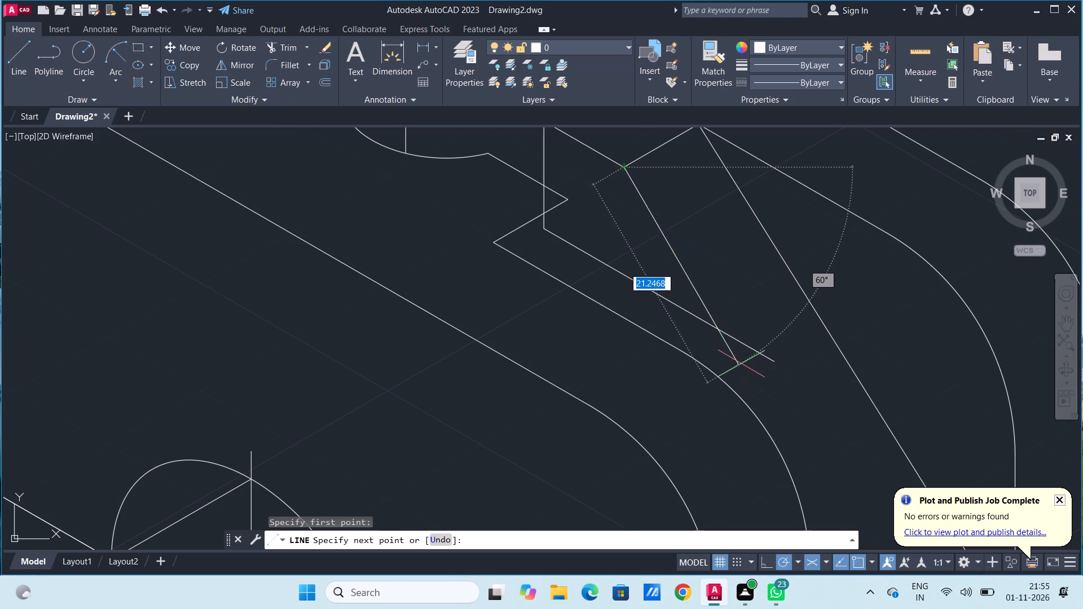
click(741, 366)
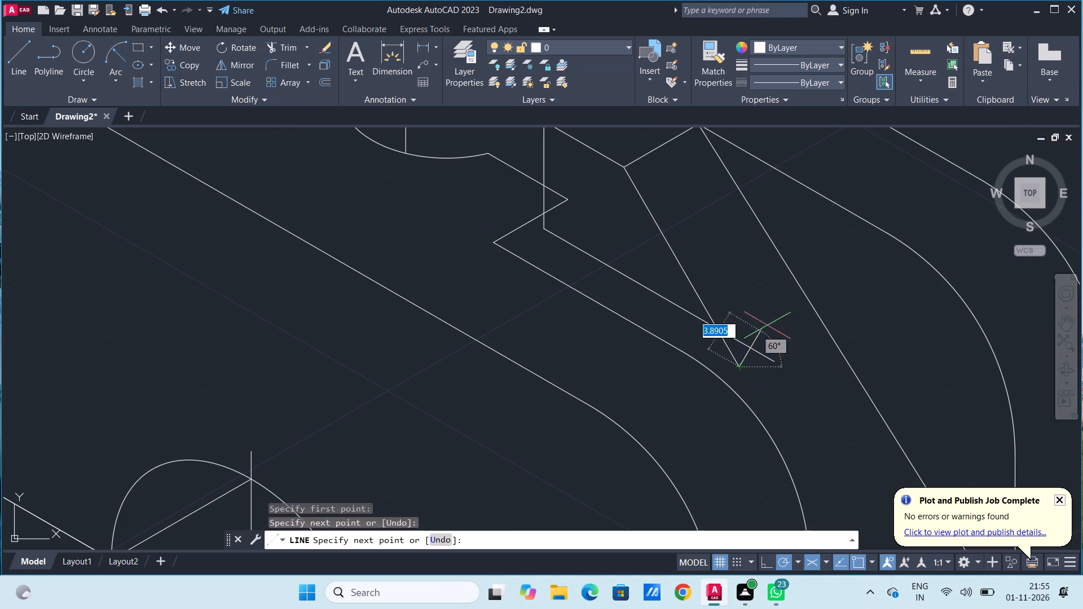
key(space)
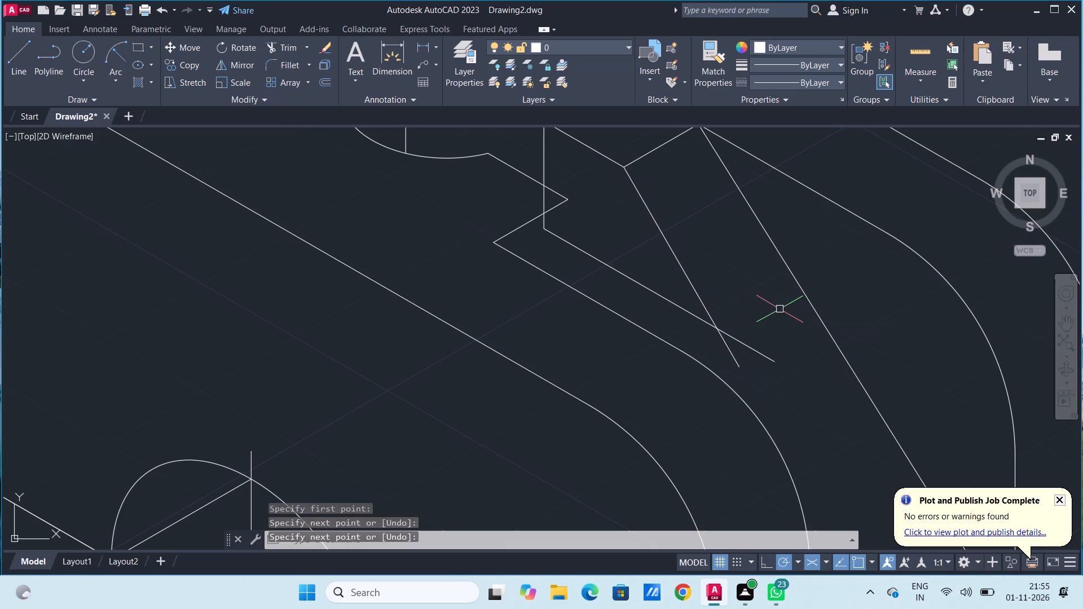
Trim the overshooting ends of the 330° line and the inner sloping line where they cross beside the notch.
scroll(758, 320, down, 4)
scroll(795, 350, up, 2)
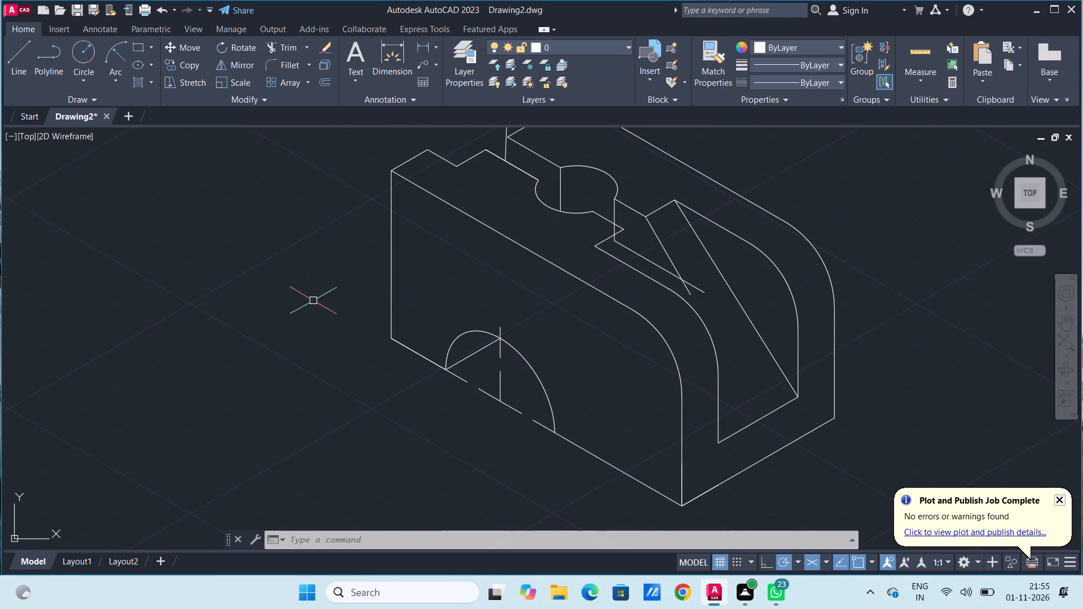
click(279, 43)
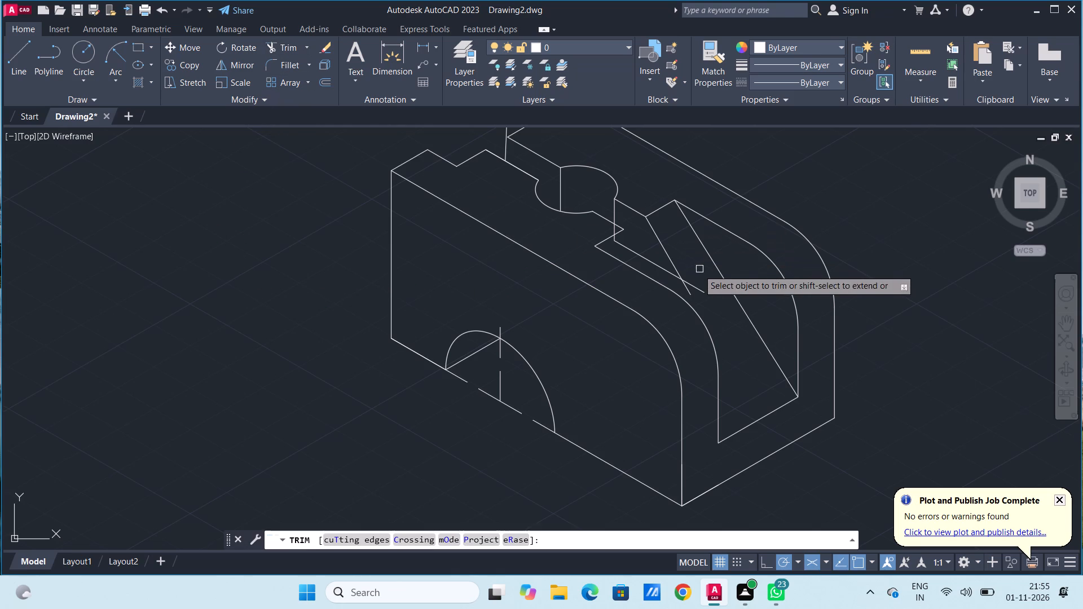
scroll(685, 274, up, 3)
click(702, 312)
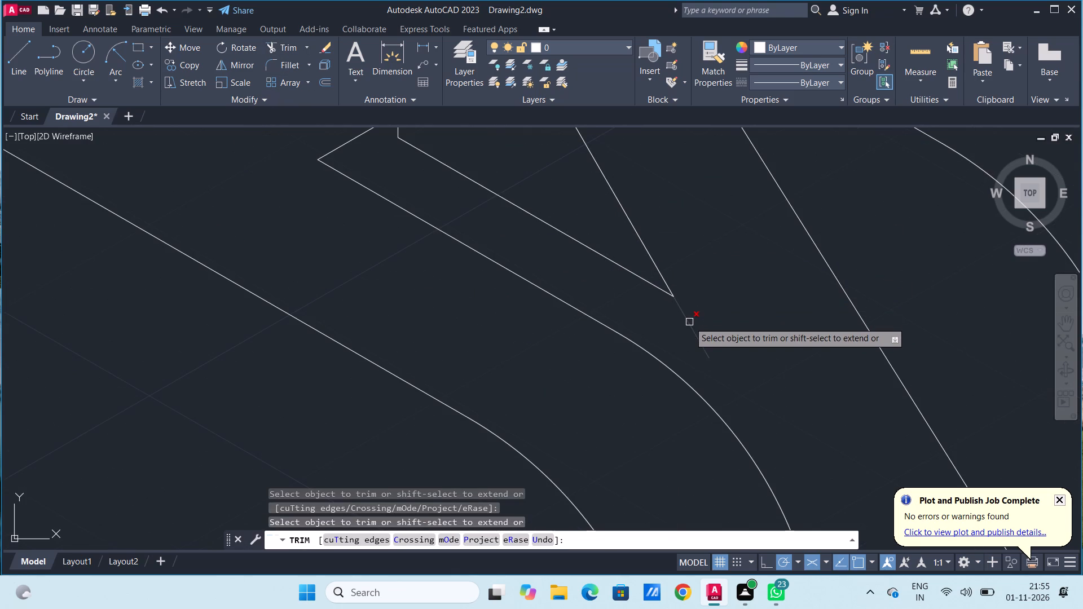
click(689, 322)
scroll(737, 281, down, 3)
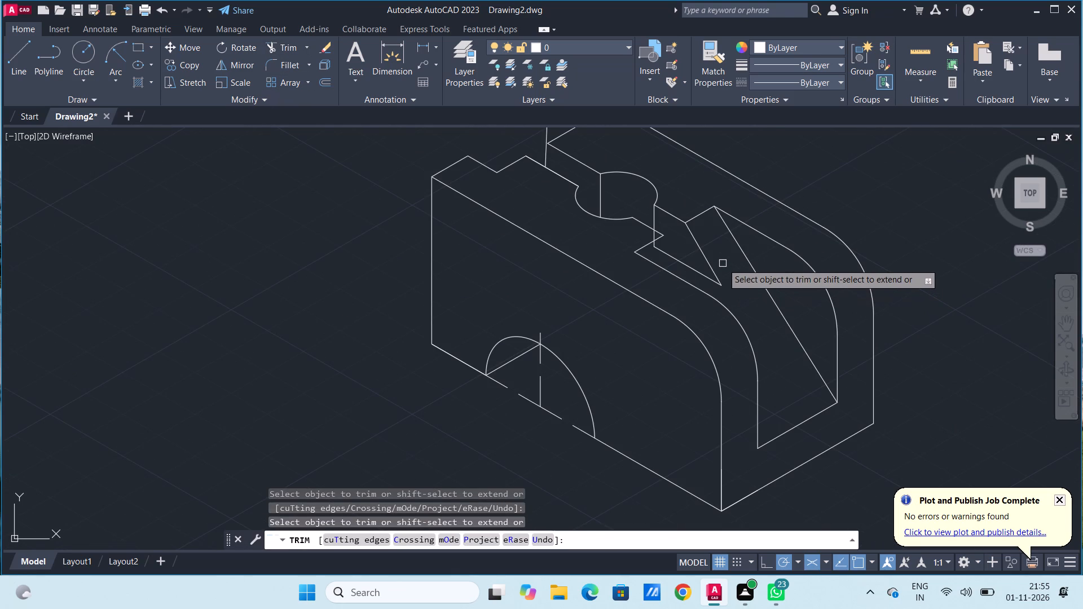
scroll(684, 253, up, 2)
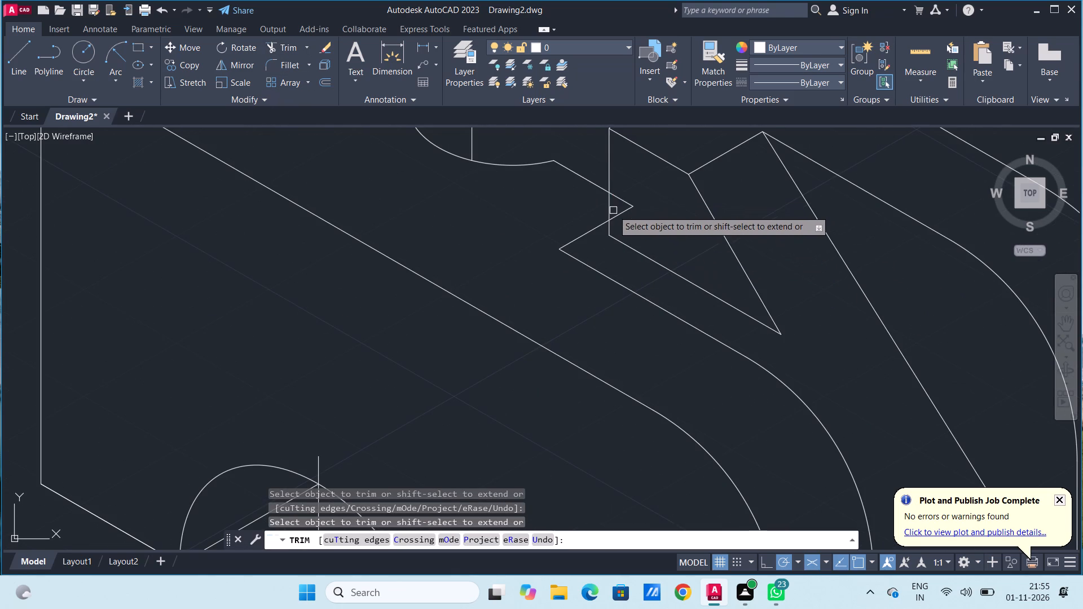
scroll(613, 210, up, 2)
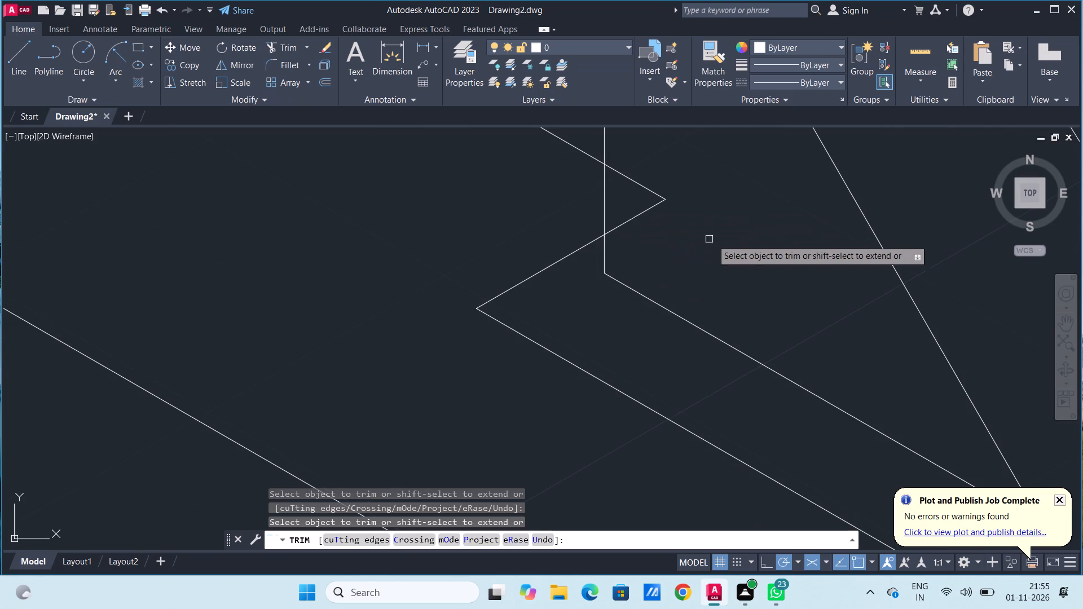
scroll(716, 241, down, 3)
scroll(753, 289, down, 2)
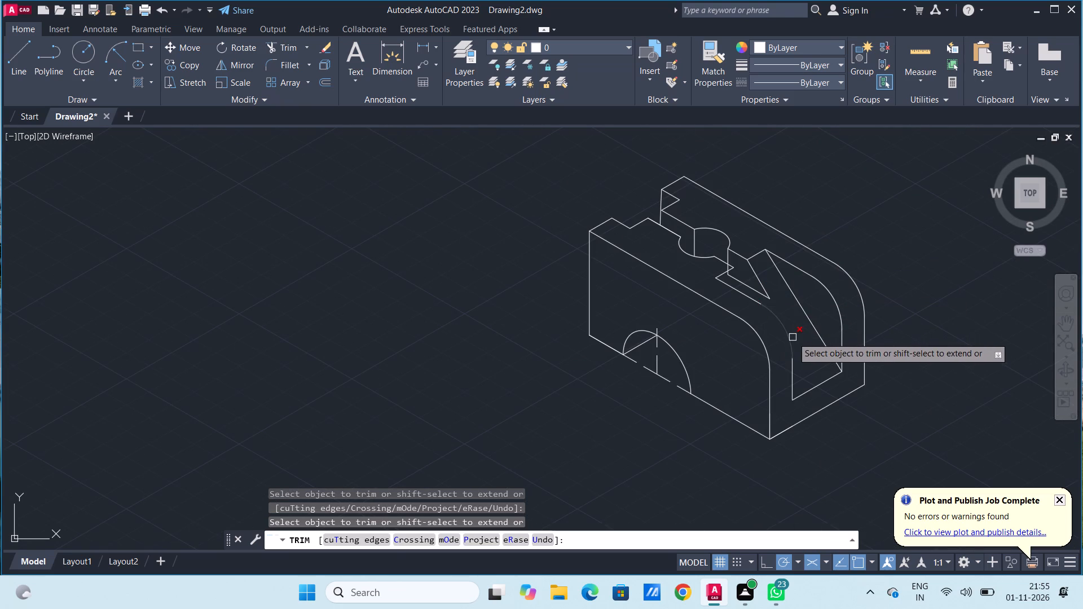
middle_drag(796, 331, 694, 336)
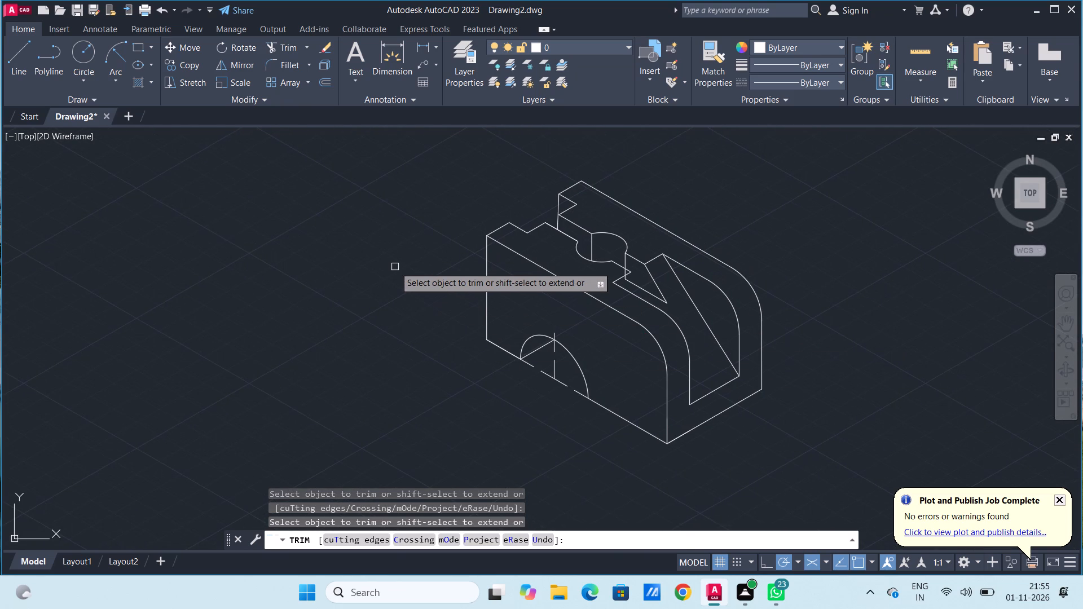
key(Escape)
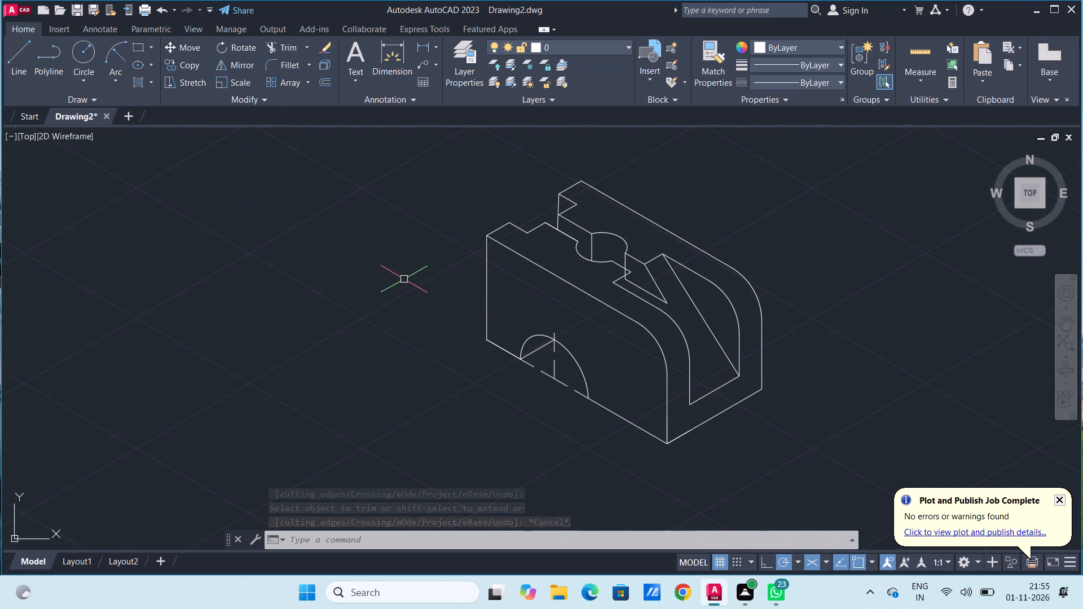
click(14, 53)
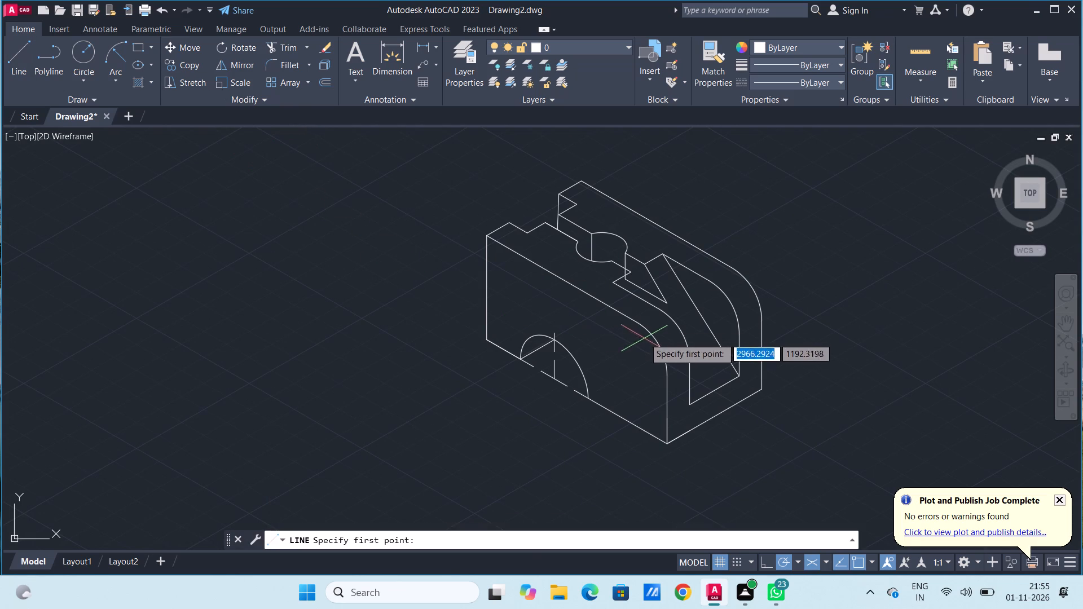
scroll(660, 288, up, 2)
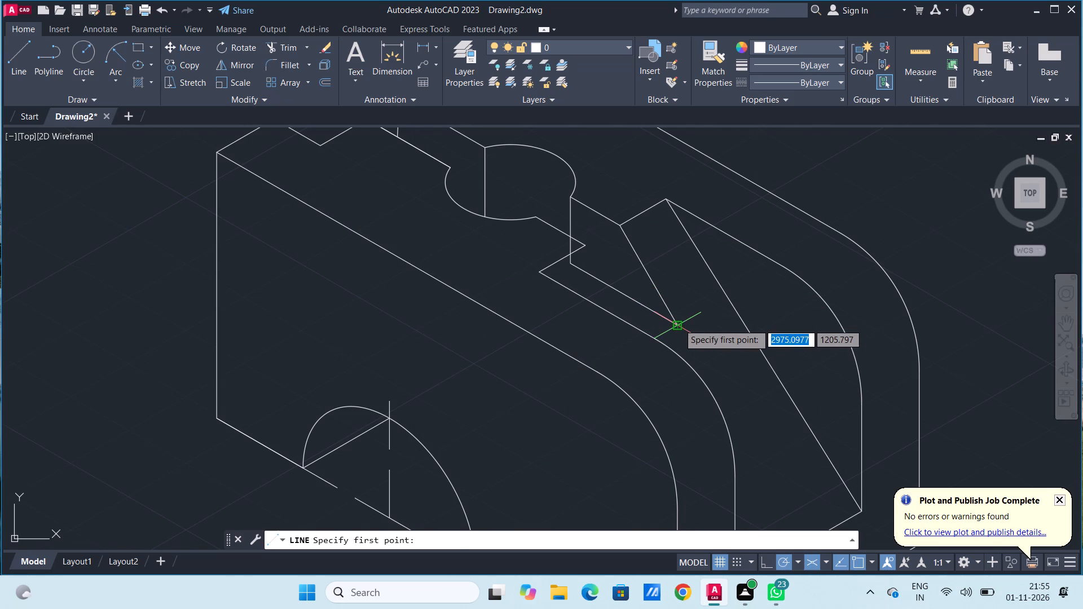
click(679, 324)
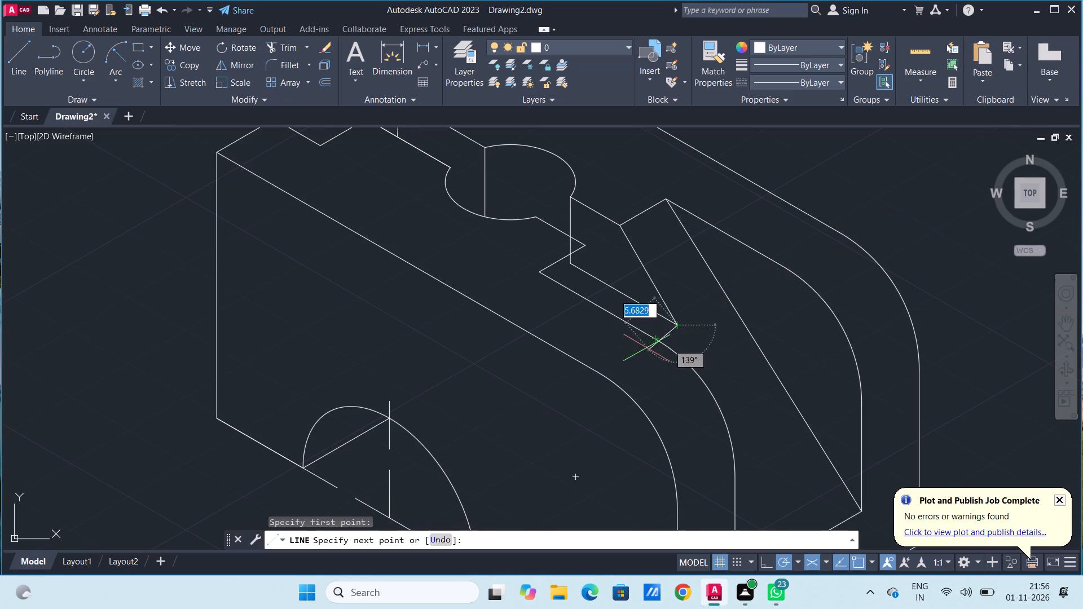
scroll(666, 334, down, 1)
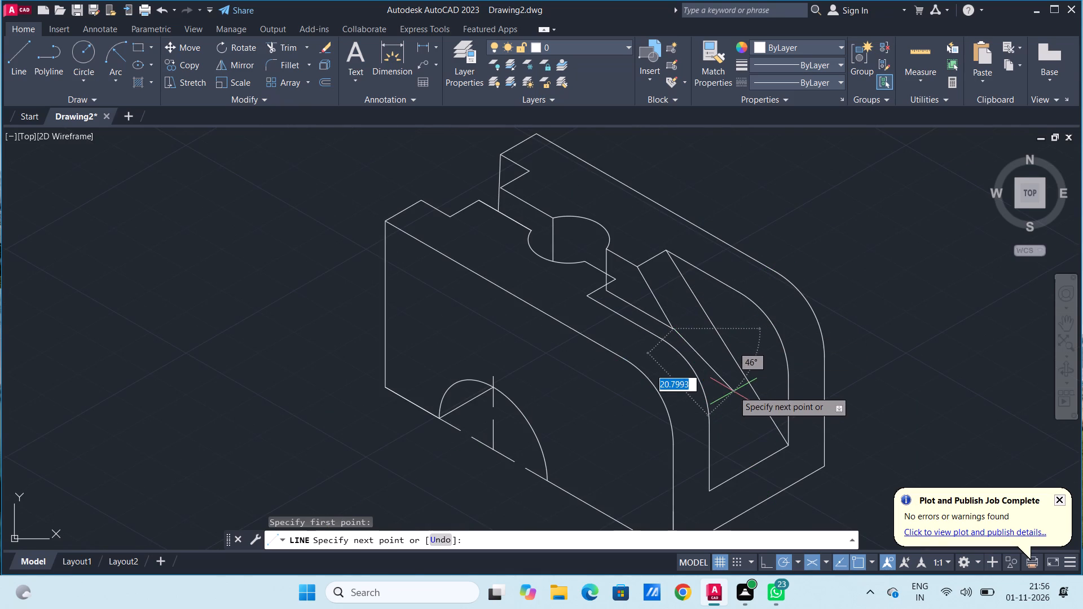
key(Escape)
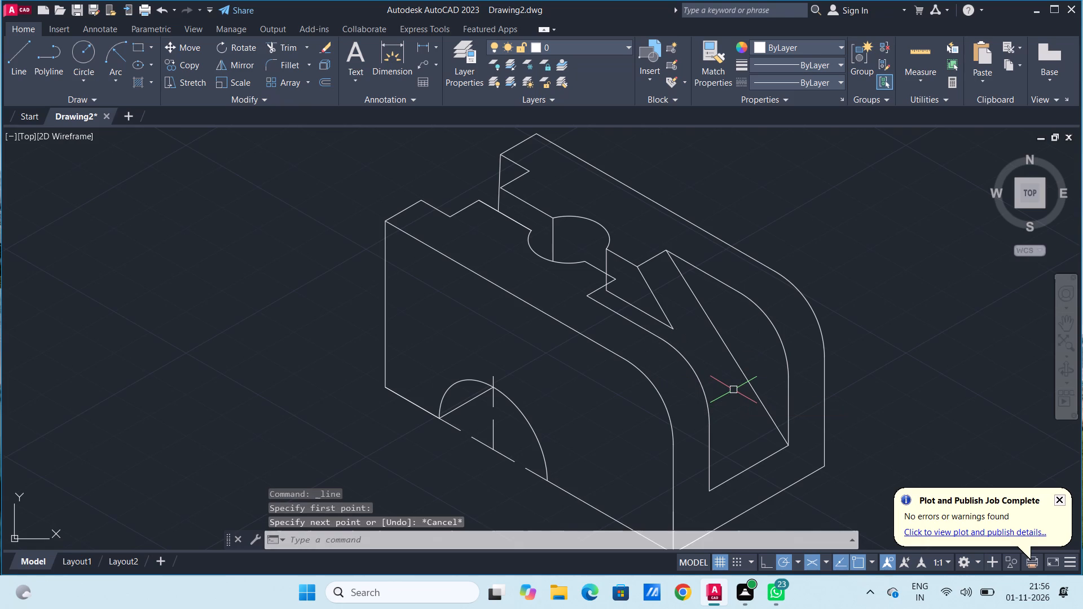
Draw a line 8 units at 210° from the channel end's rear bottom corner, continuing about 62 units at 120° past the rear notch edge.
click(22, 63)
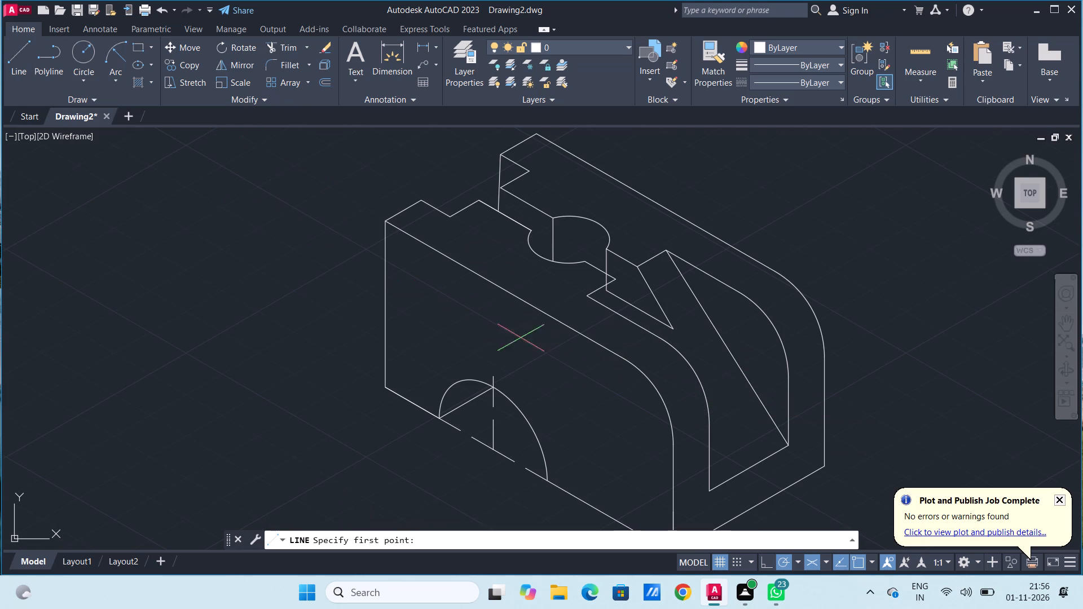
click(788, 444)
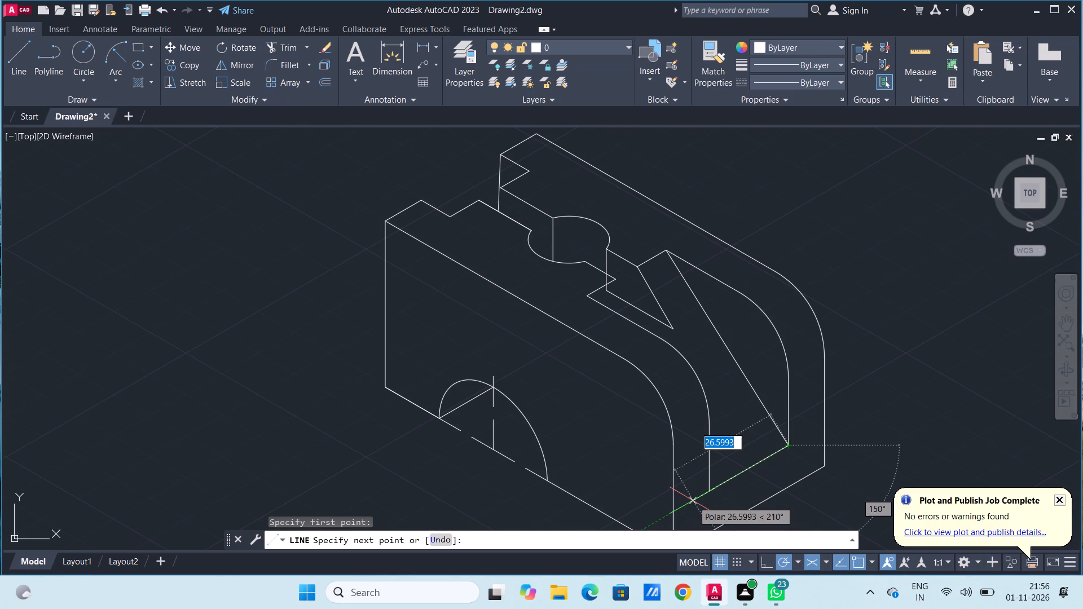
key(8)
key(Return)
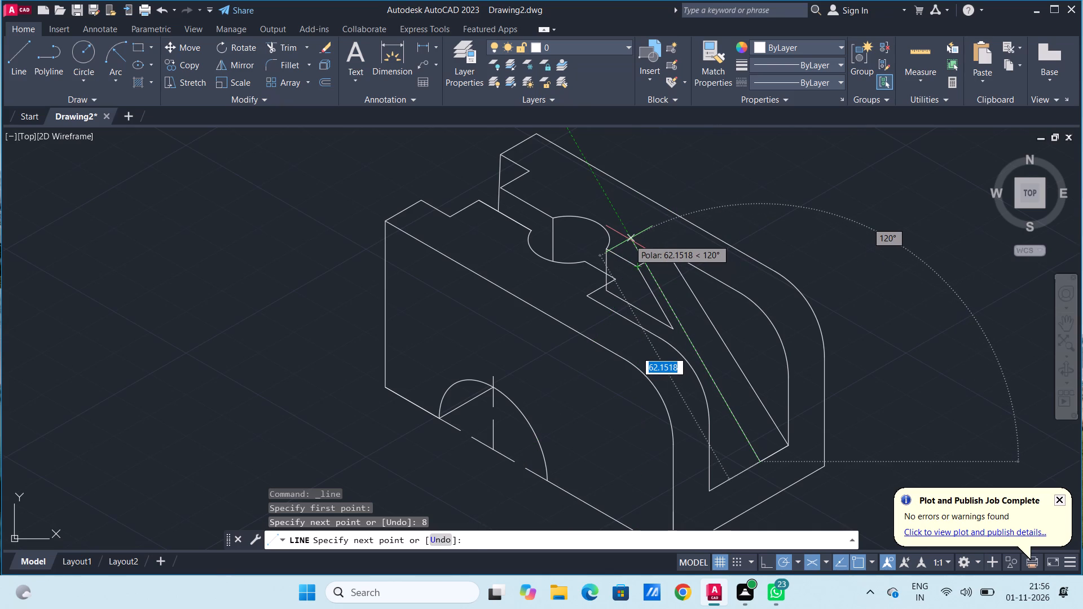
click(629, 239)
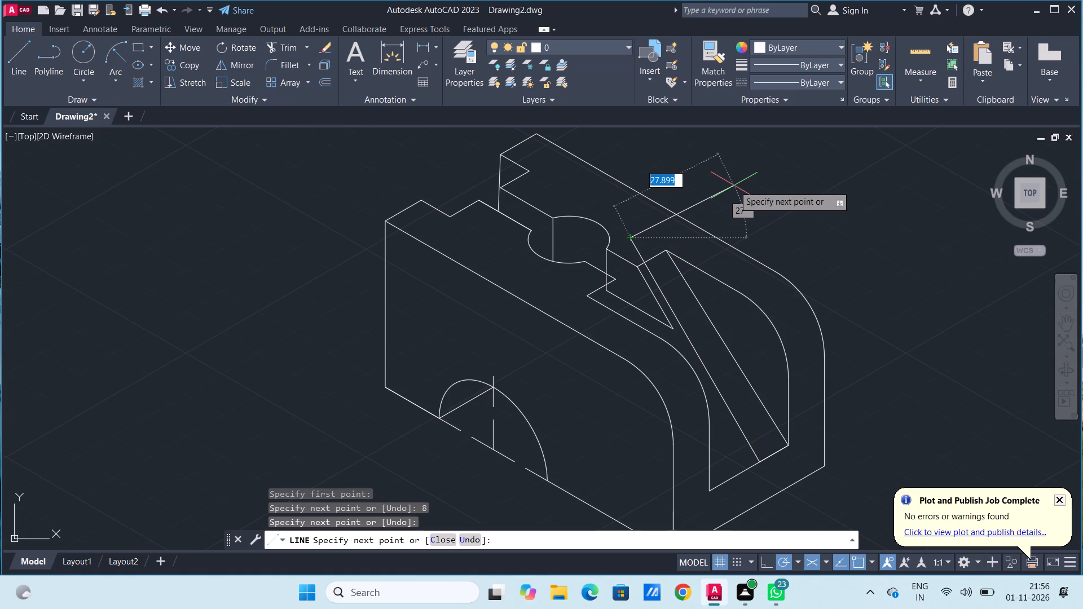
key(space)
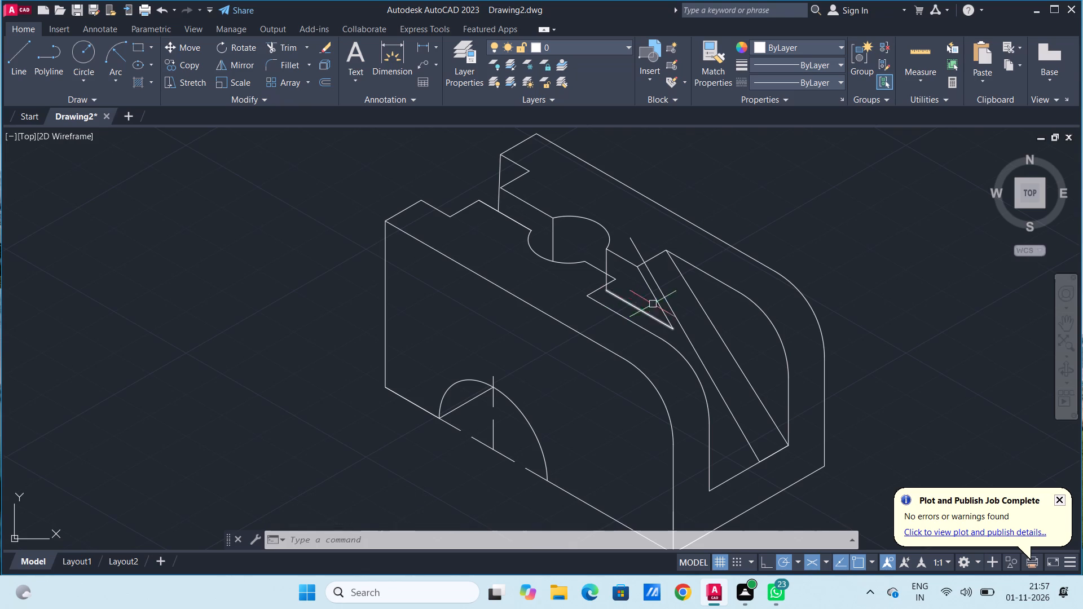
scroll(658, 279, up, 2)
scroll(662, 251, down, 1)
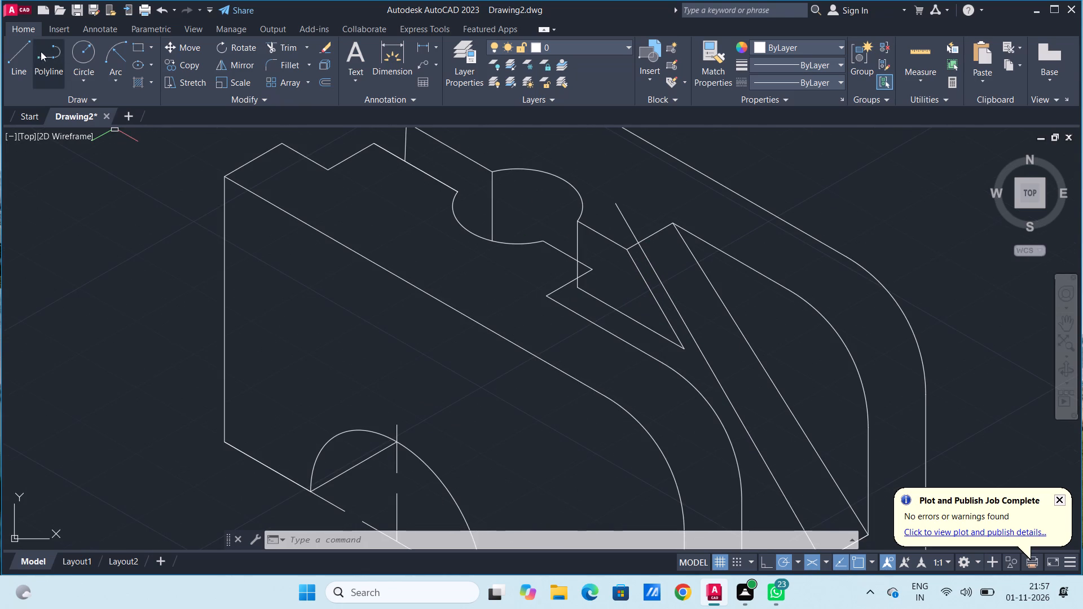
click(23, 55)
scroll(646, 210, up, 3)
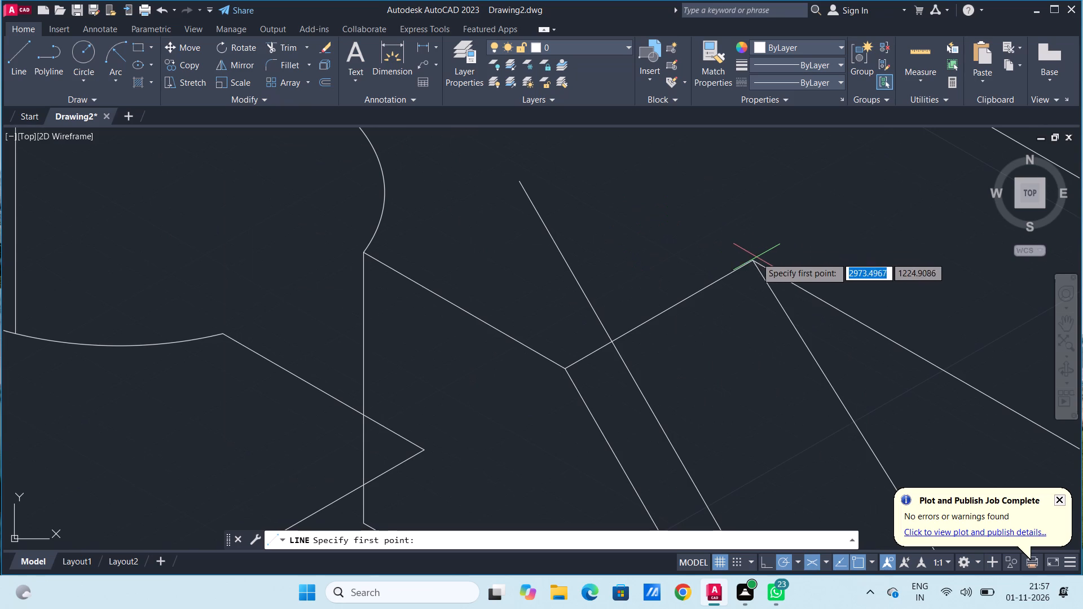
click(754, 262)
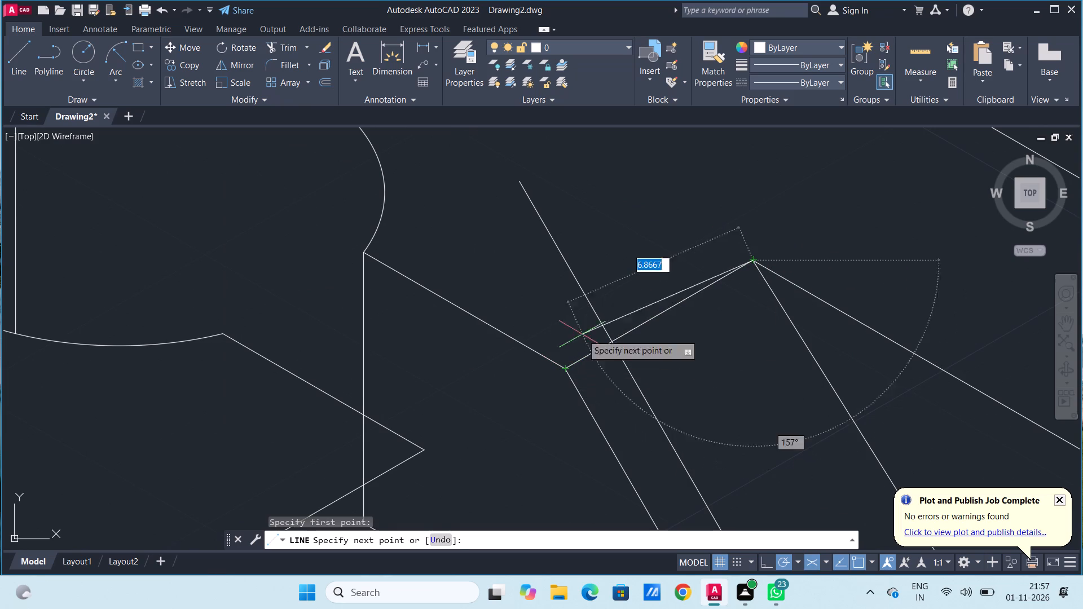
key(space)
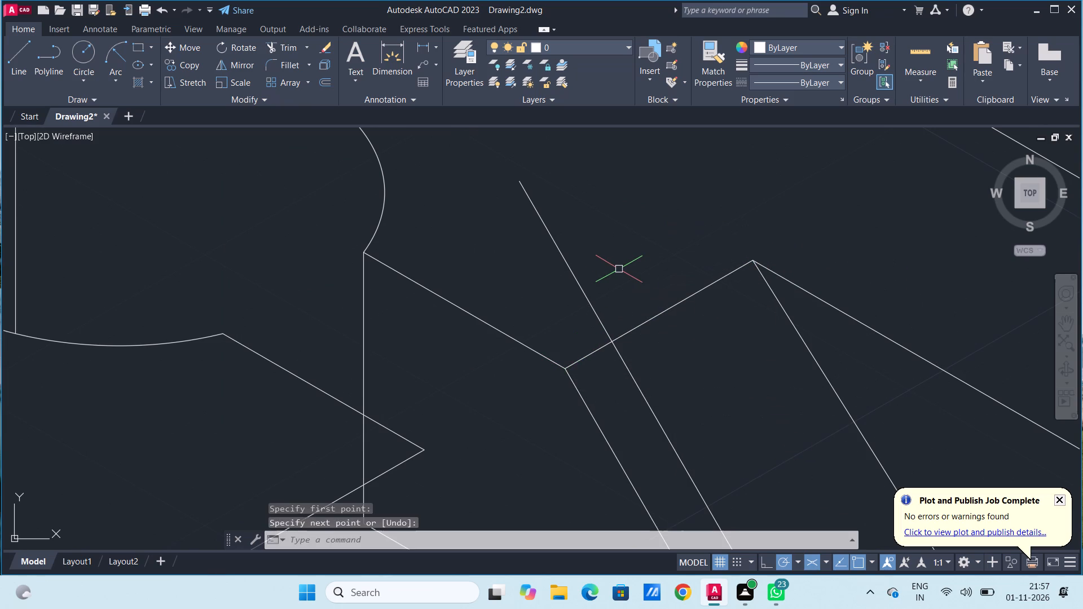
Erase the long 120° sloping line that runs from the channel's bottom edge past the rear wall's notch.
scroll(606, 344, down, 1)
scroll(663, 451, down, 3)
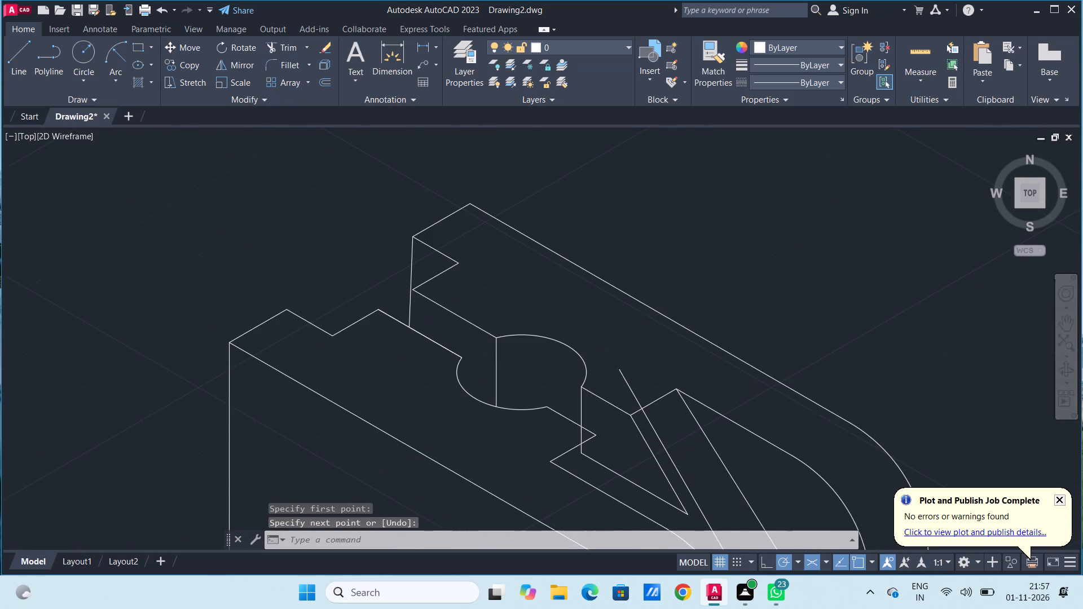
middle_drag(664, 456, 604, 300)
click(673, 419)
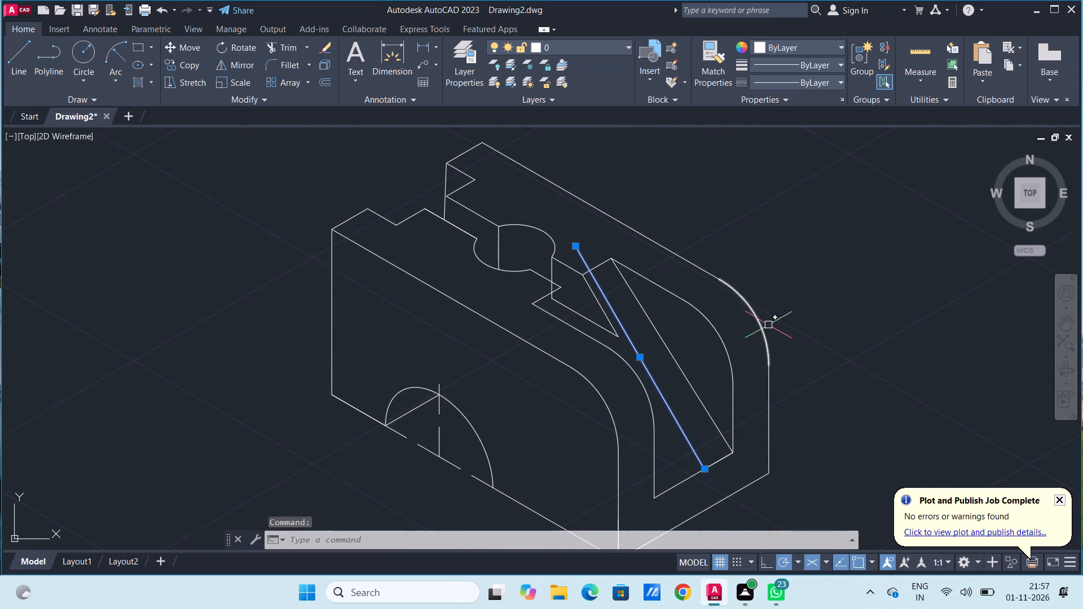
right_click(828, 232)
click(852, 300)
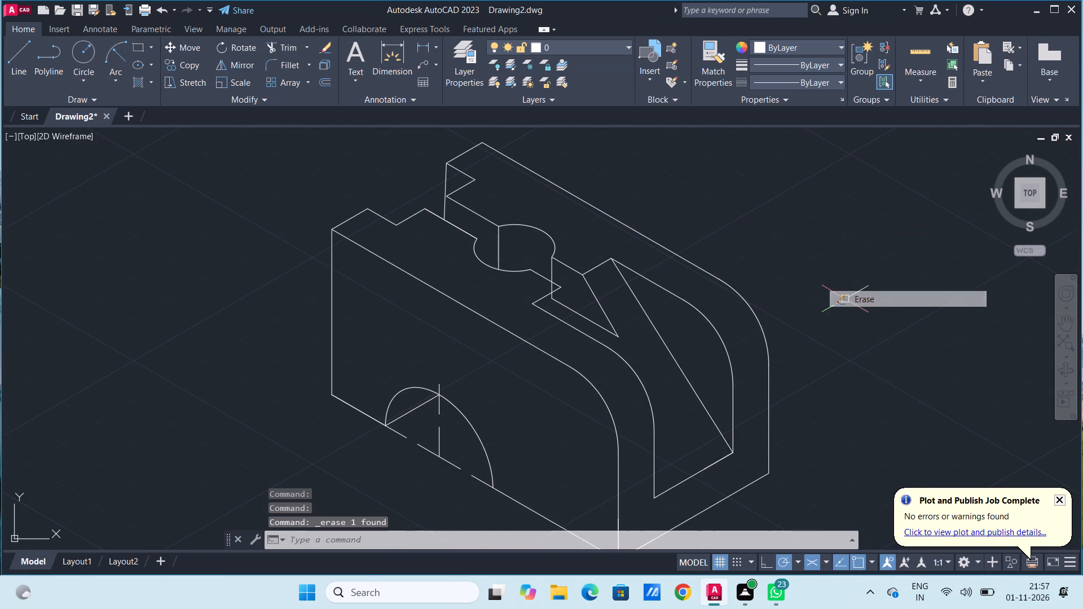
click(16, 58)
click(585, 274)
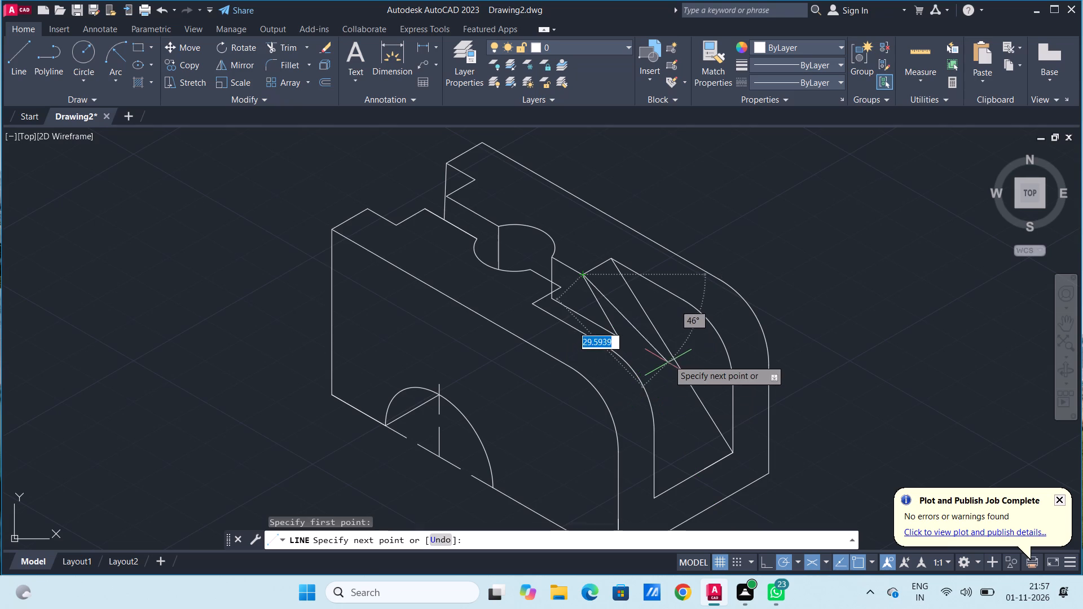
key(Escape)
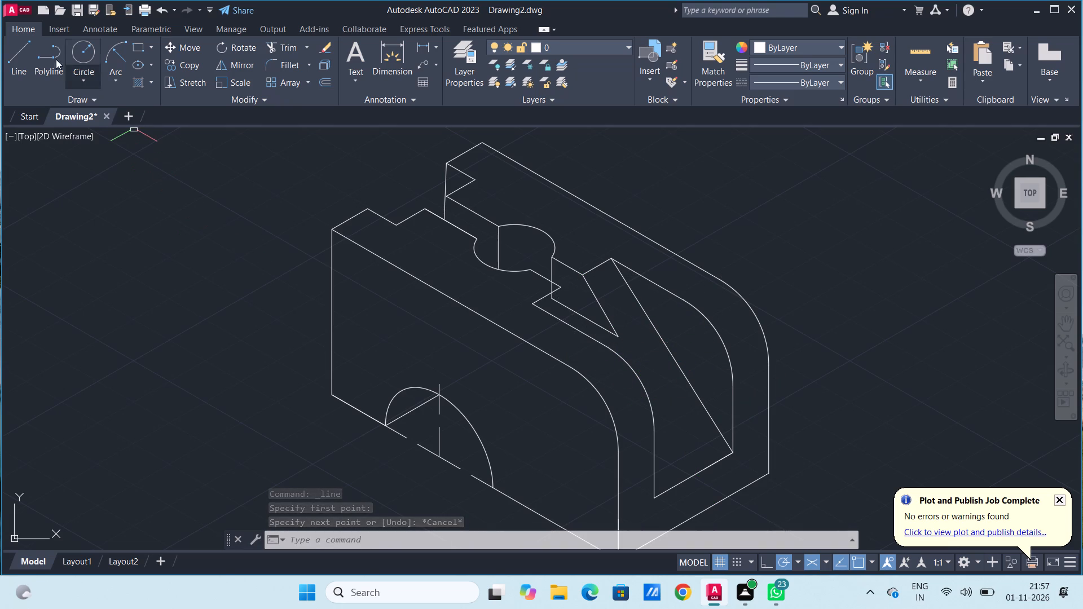
Draw a line 6 units at 210° from the inner slope's lower corner, continuing about 17 units at 120° to the front wall's notch corner.
click(15, 59)
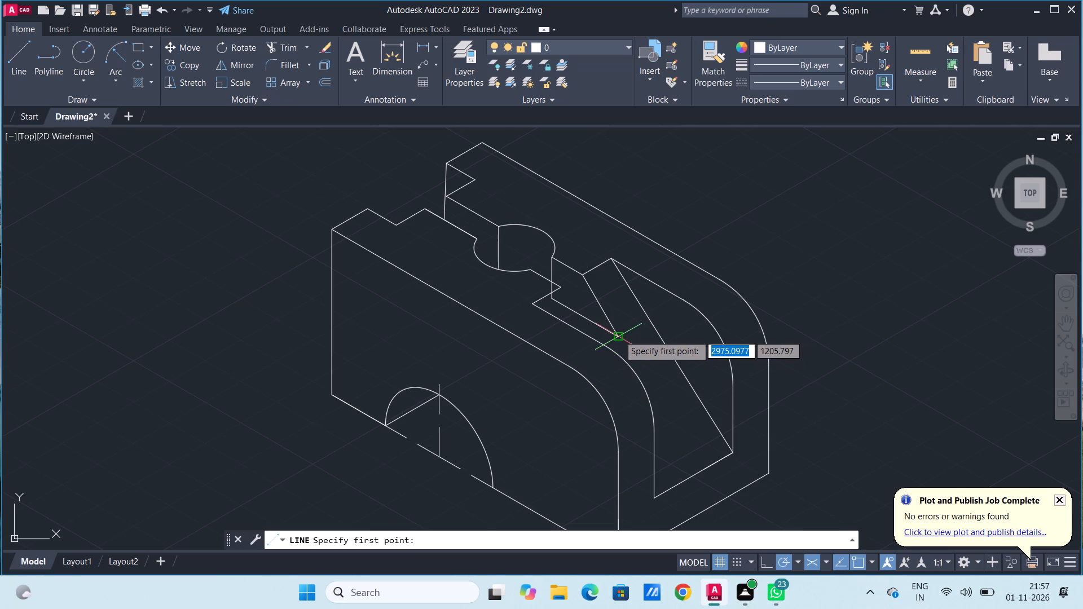
click(619, 335)
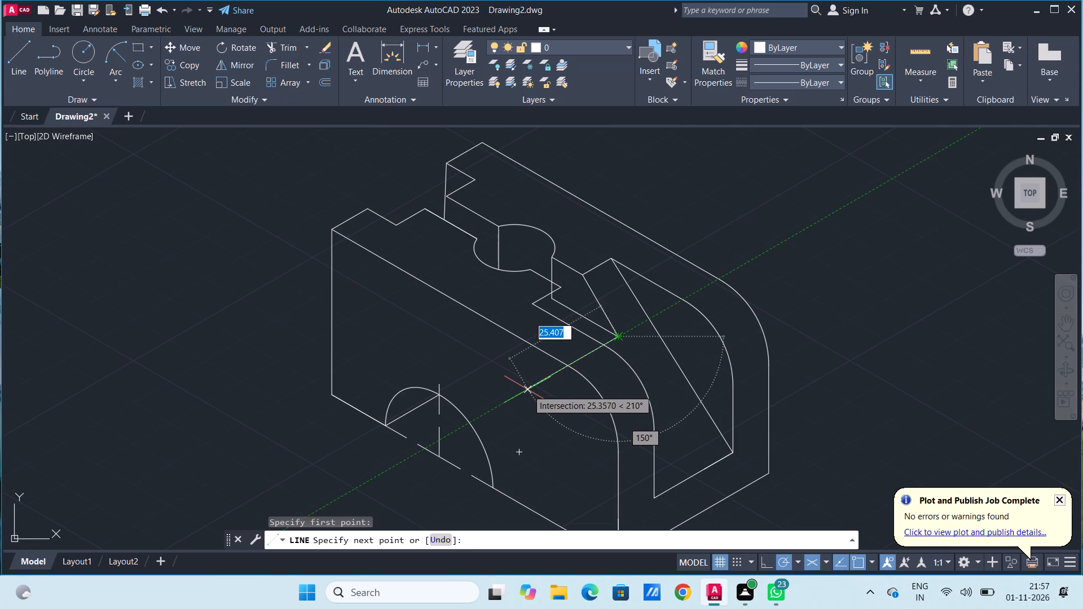
key(6)
key(Return)
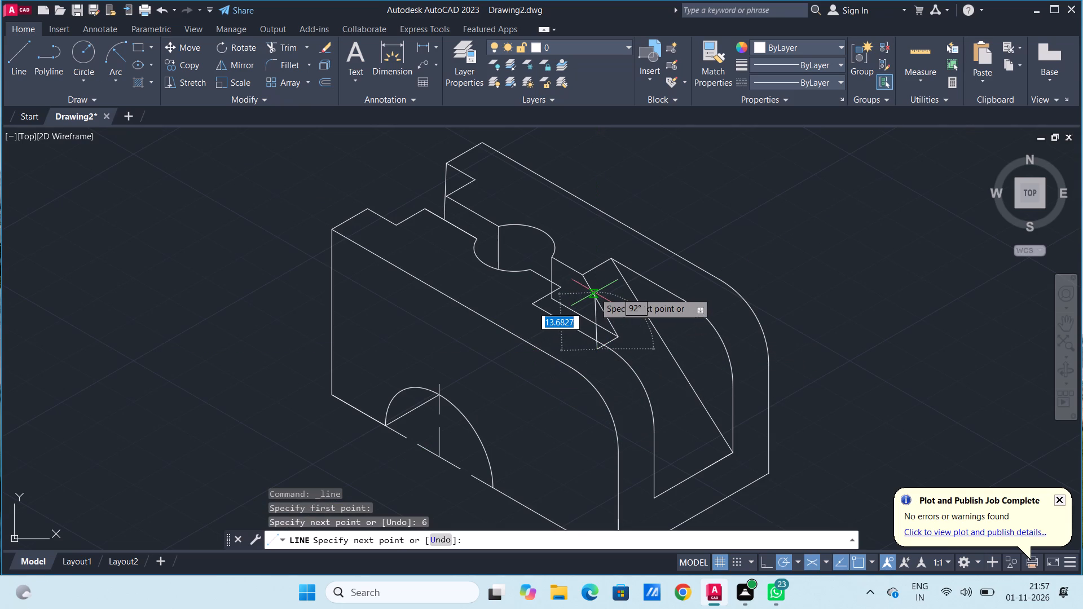
scroll(578, 290, up, 2)
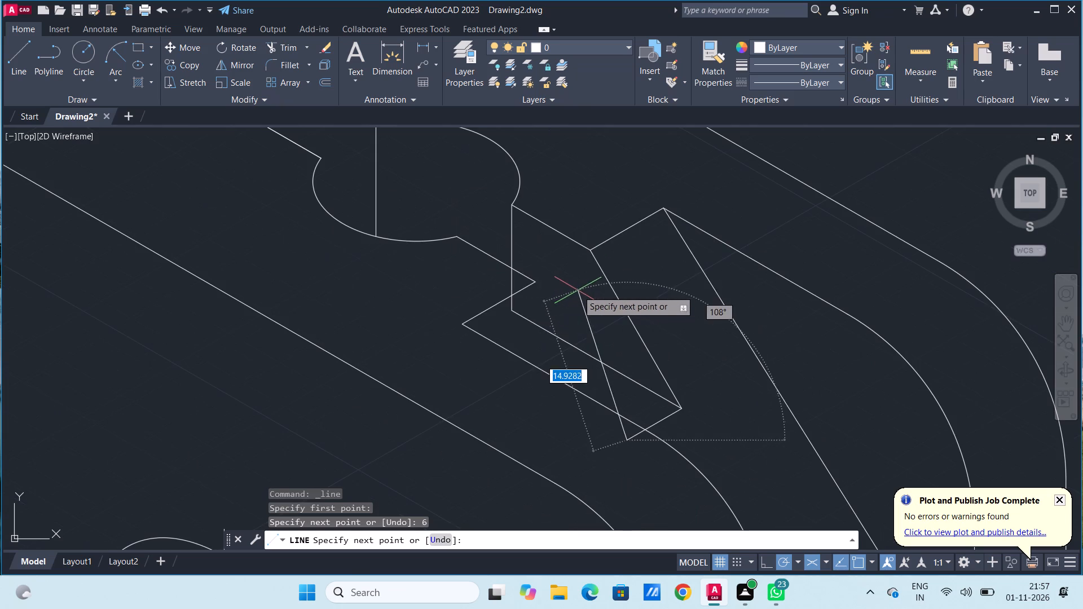
click(535, 283)
key(space)
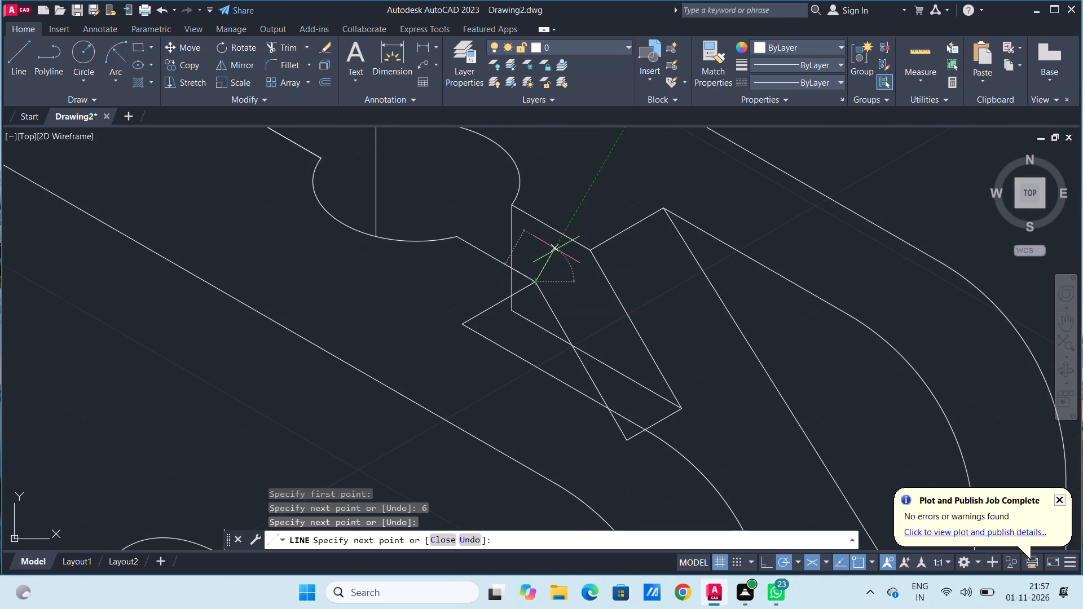
scroll(585, 302, down, 2)
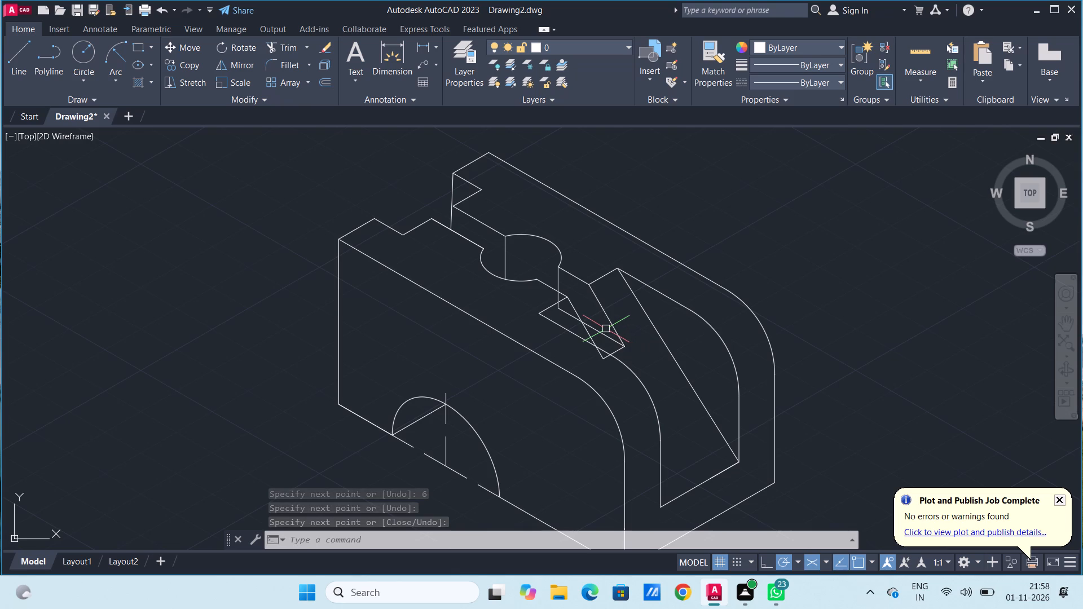
scroll(596, 337, up, 1)
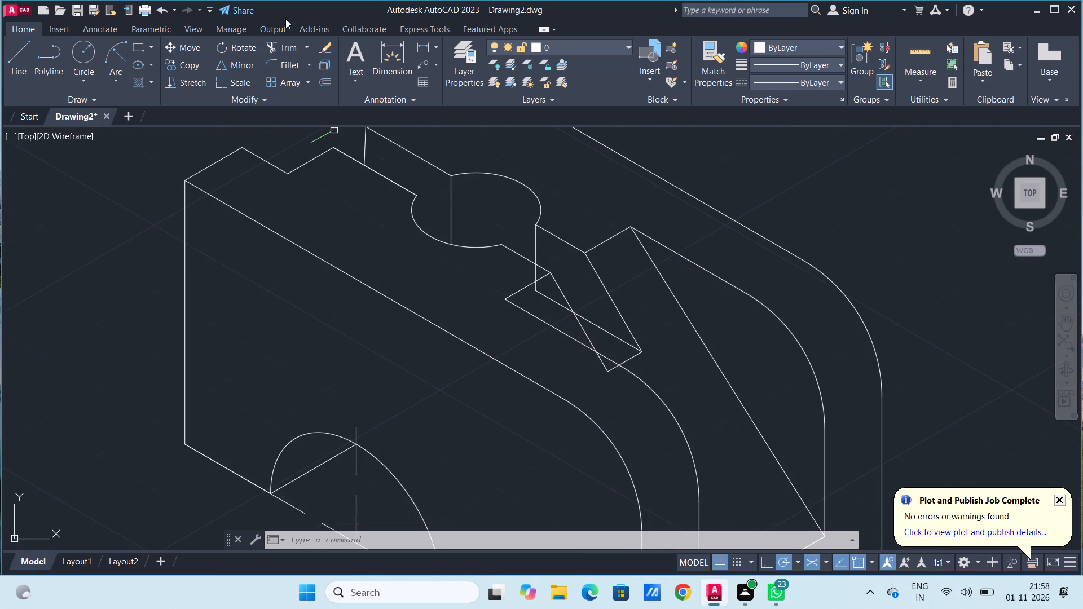
Trim the hidden ends of the recess's vertical line and adjoining 330° line at the front wall, and the overshooting corner below the inner slope.
click(284, 46)
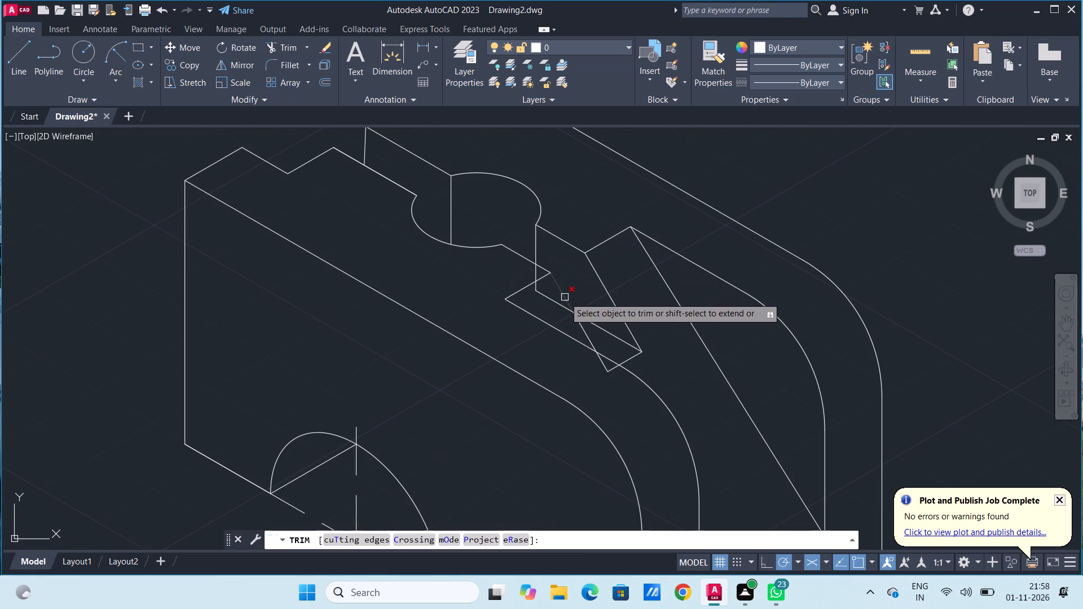
click(536, 294)
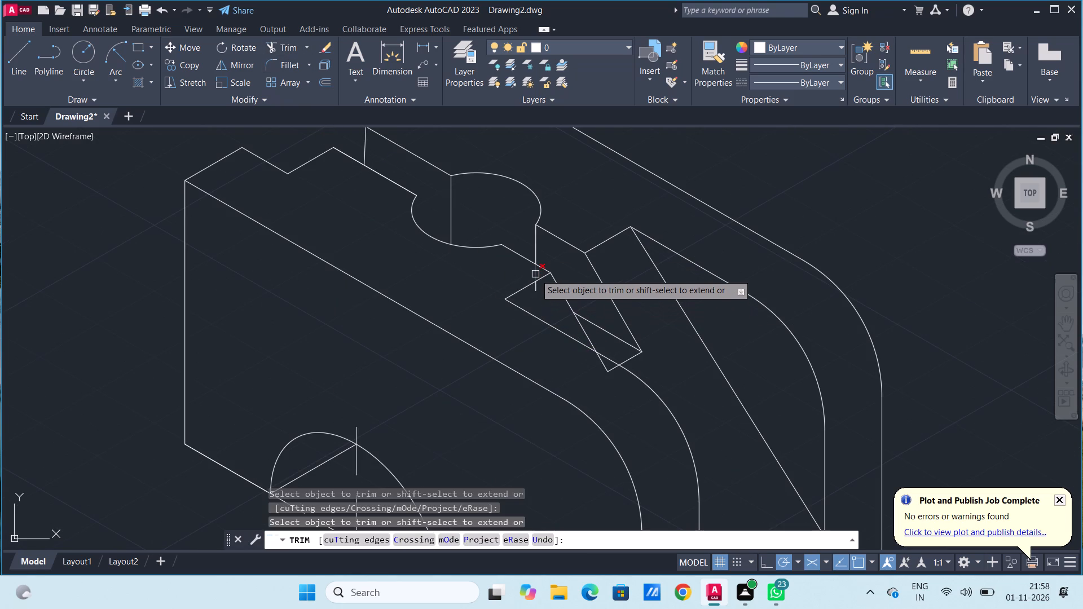
click(535, 274)
click(538, 292)
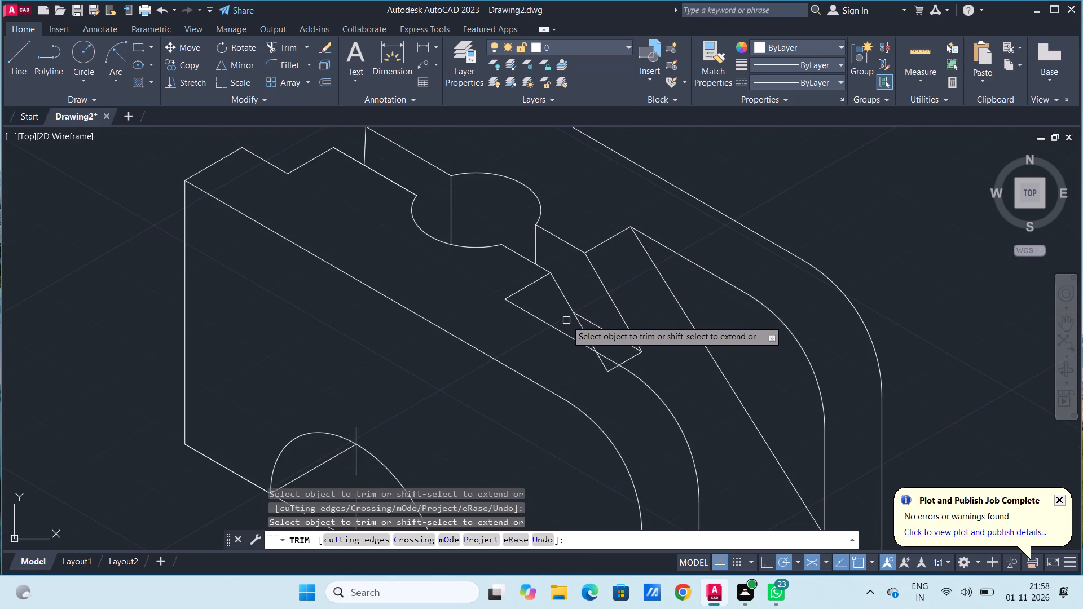
click(607, 371)
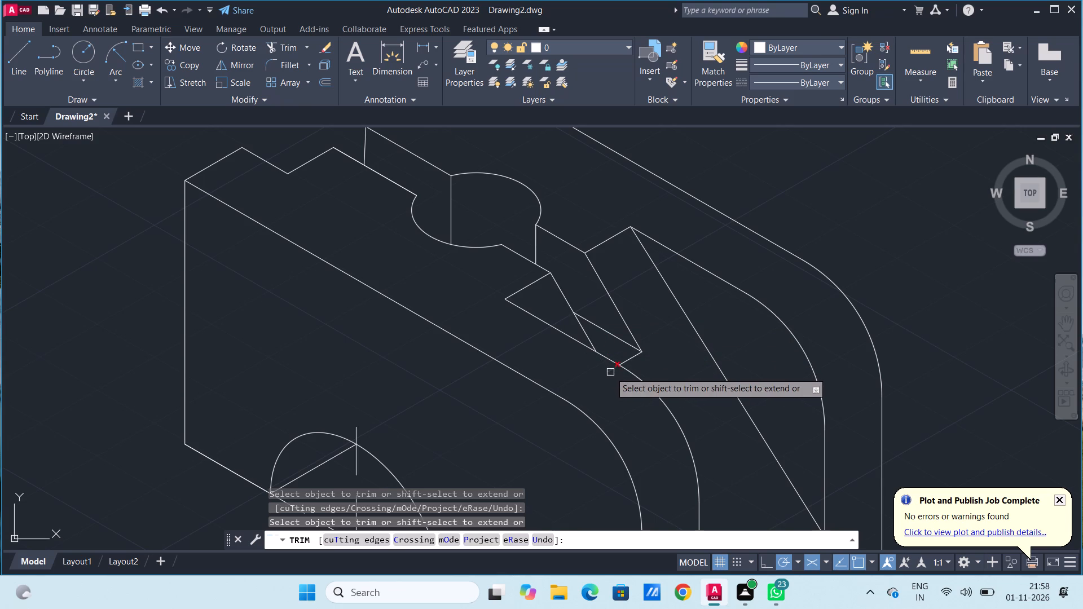
click(610, 372)
scroll(704, 372, down, 2)
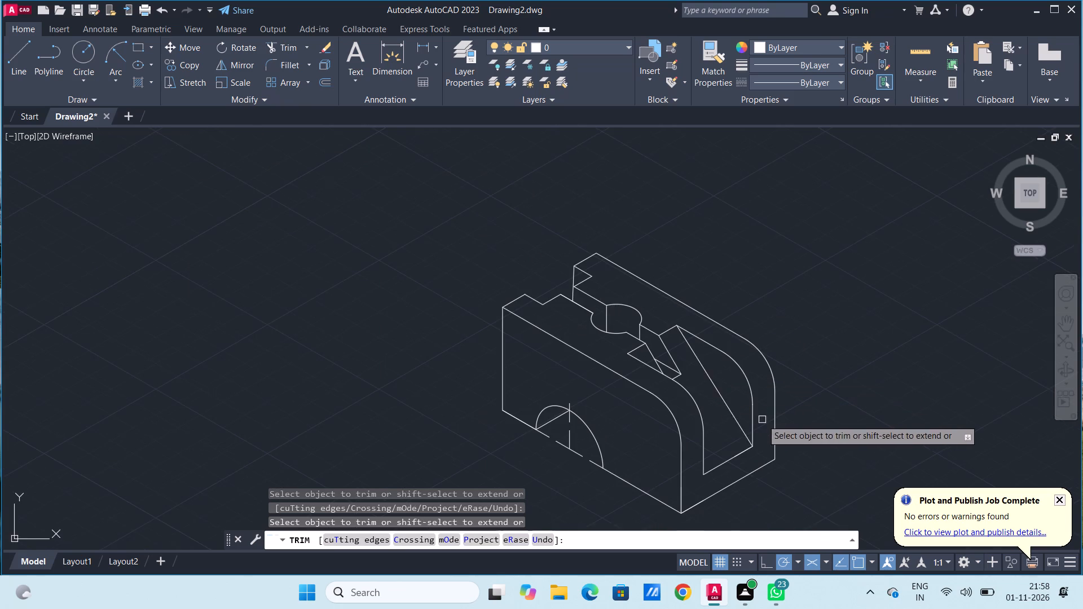
middle_drag(762, 417, 689, 387)
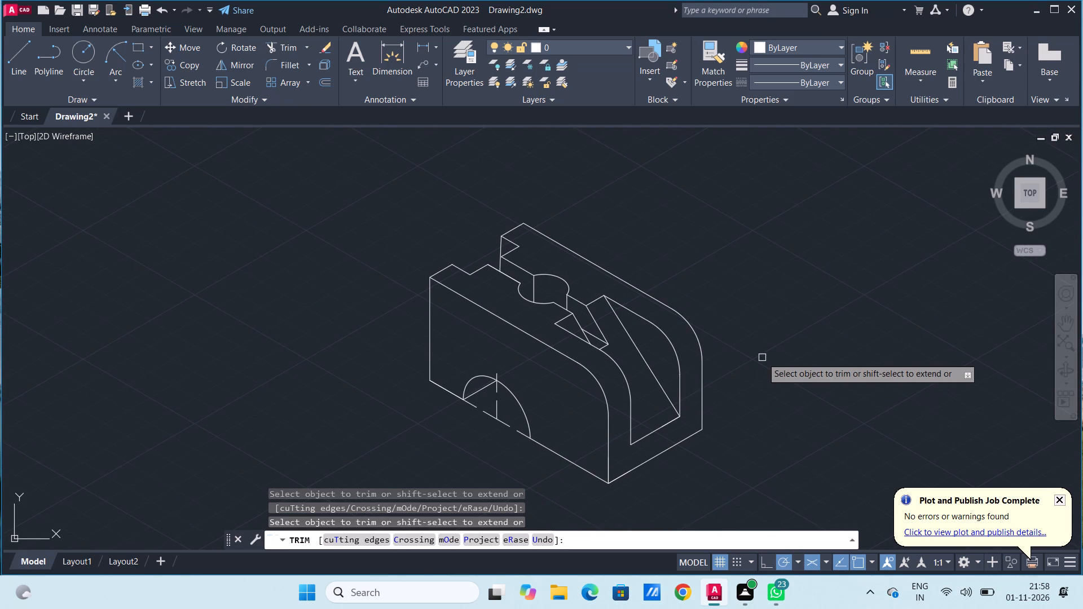
key(Escape)
key(Escape)
key(Escape)
key(Escape)
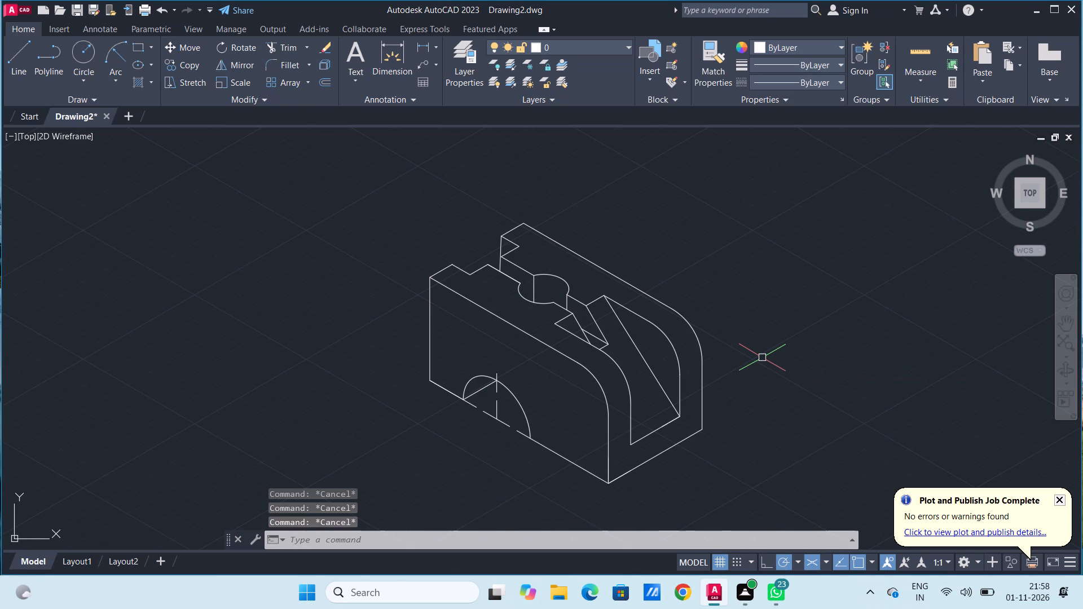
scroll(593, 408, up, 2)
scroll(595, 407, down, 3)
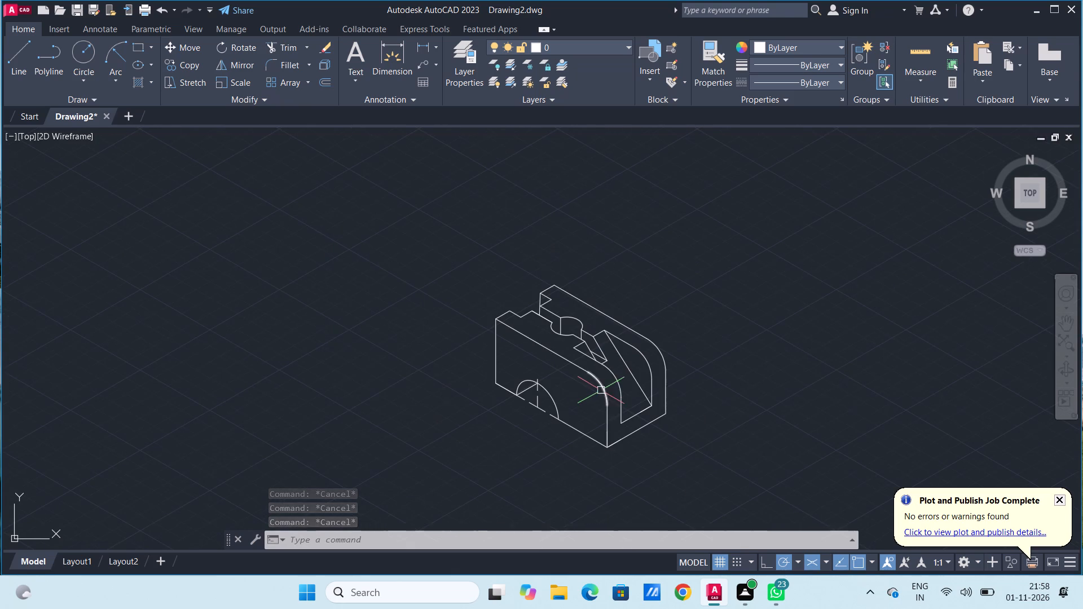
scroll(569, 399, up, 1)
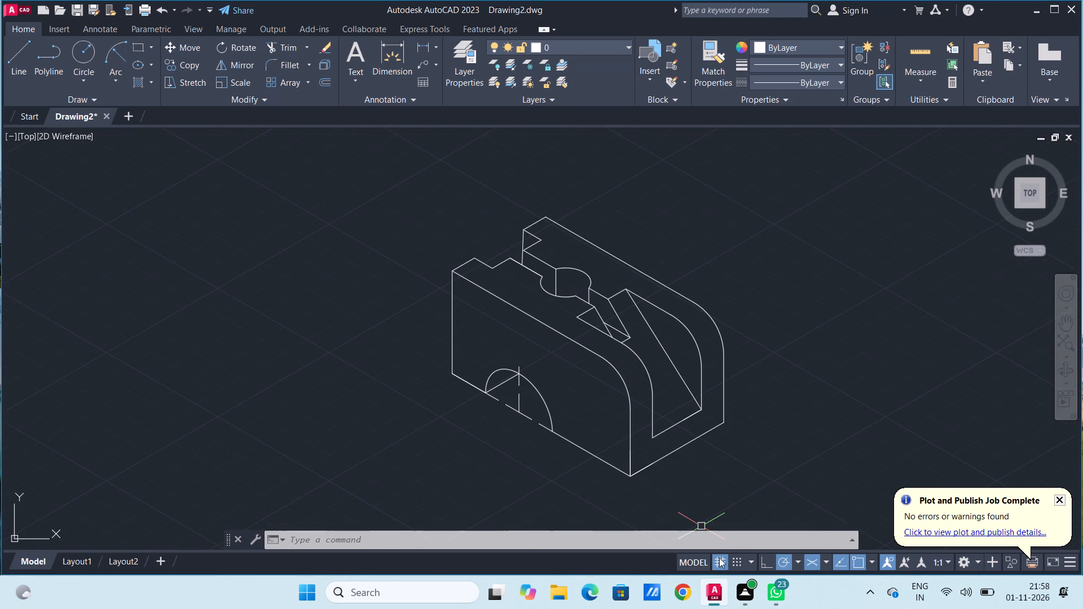
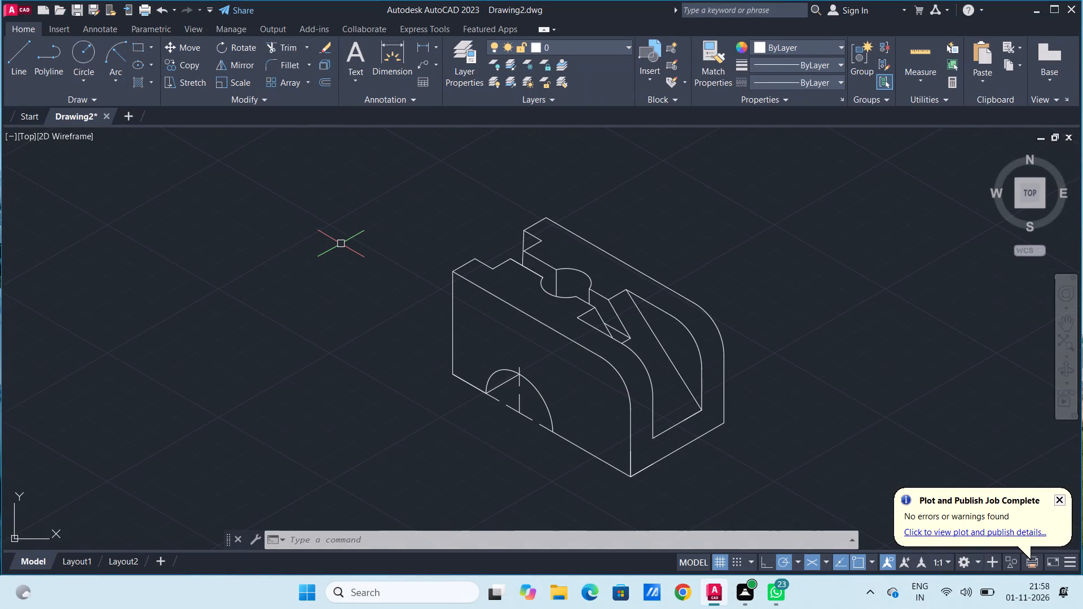
Set the ISO-25 dimension style's text height to 5 and make the style current.
text(d)
key(space)
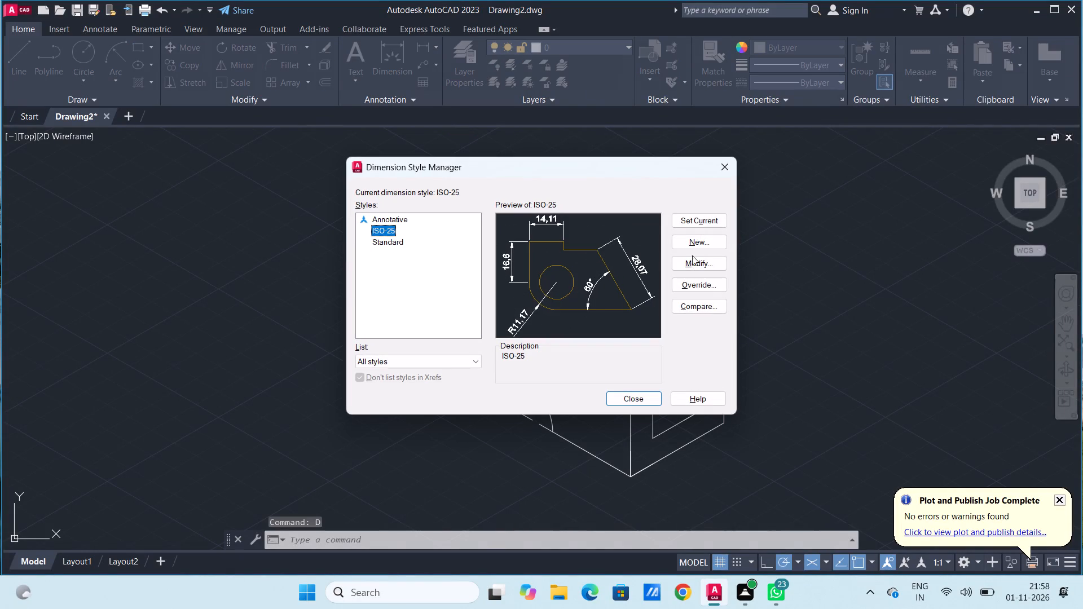
click(717, 259)
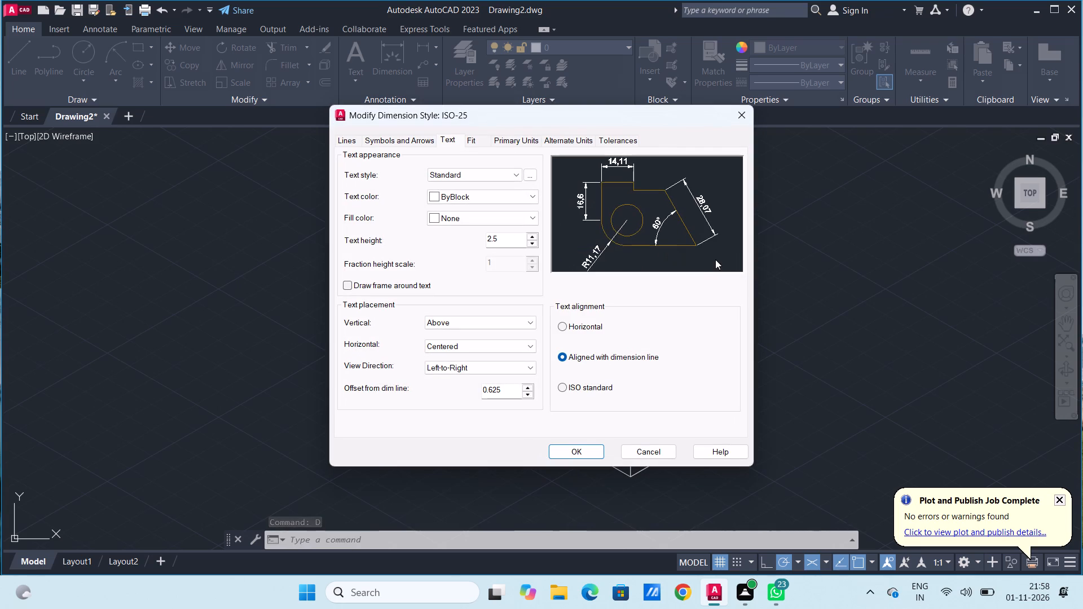
double_click(509, 237)
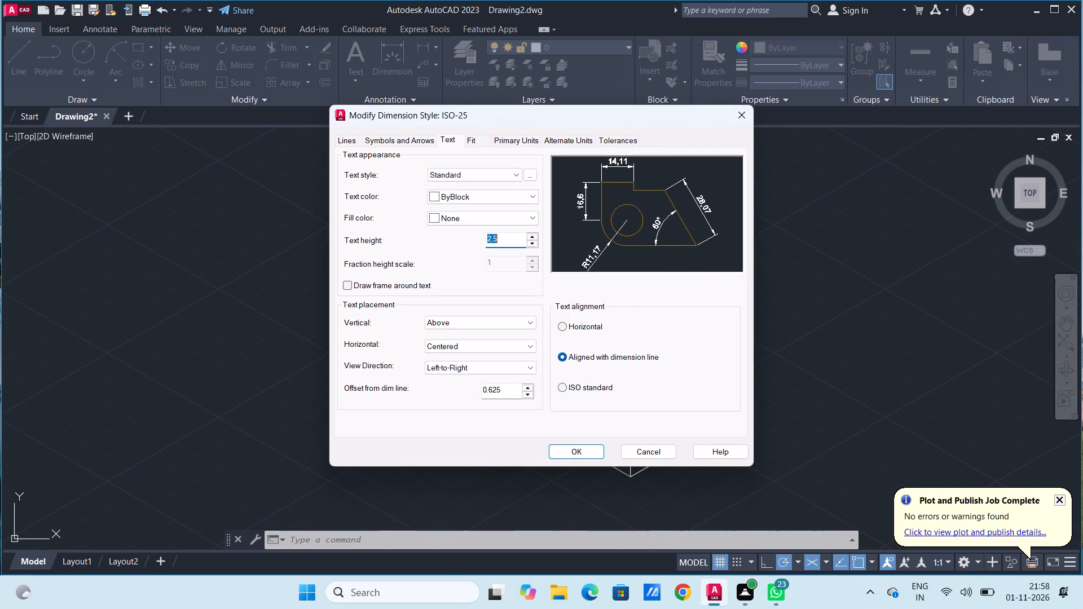
key(5)
key(Return)
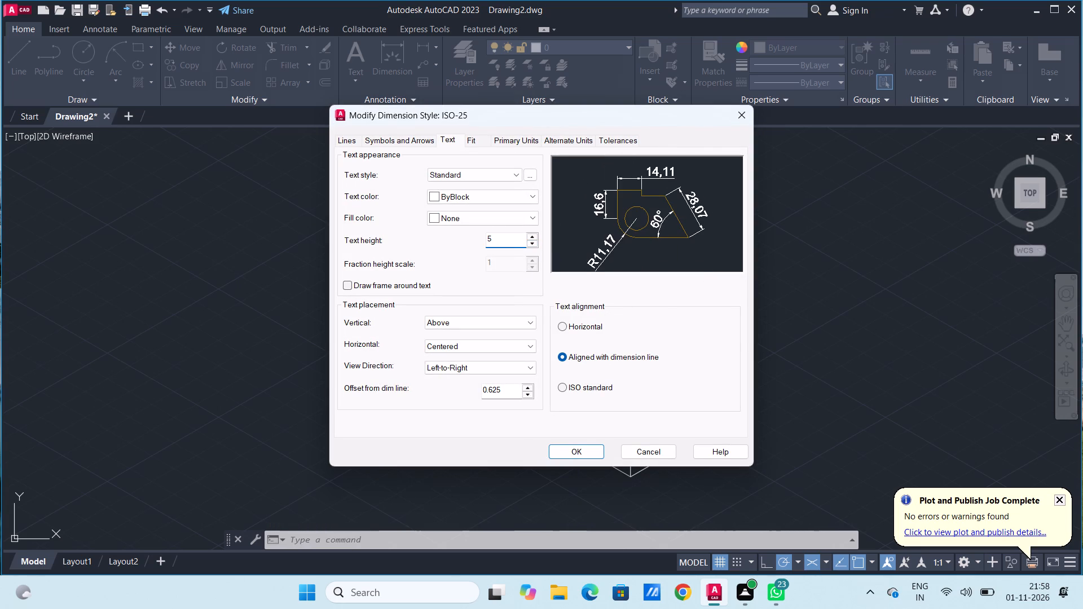
click(569, 451)
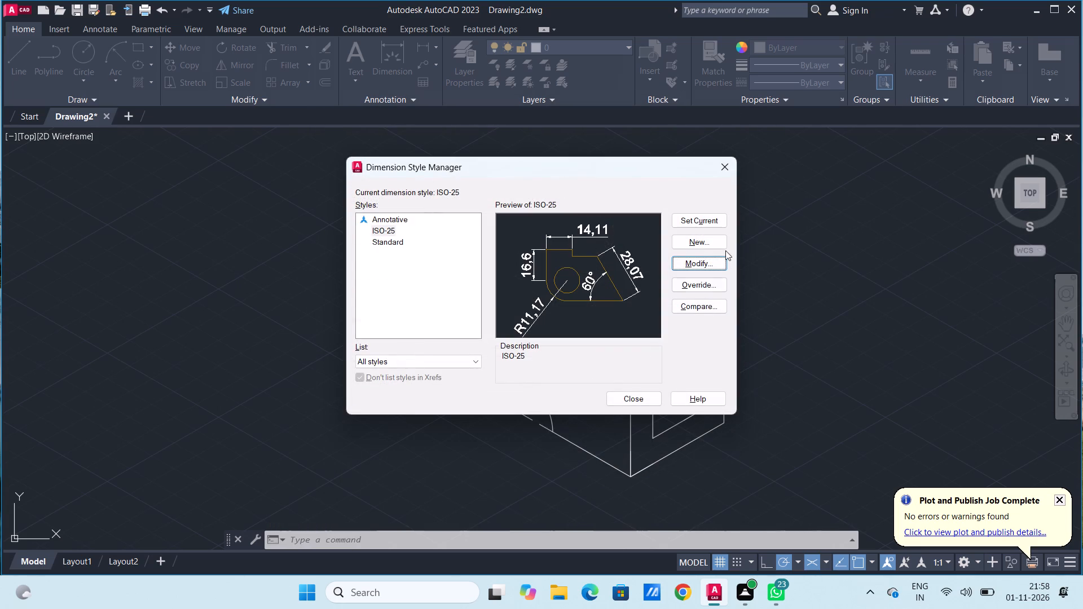
click(699, 218)
click(636, 401)
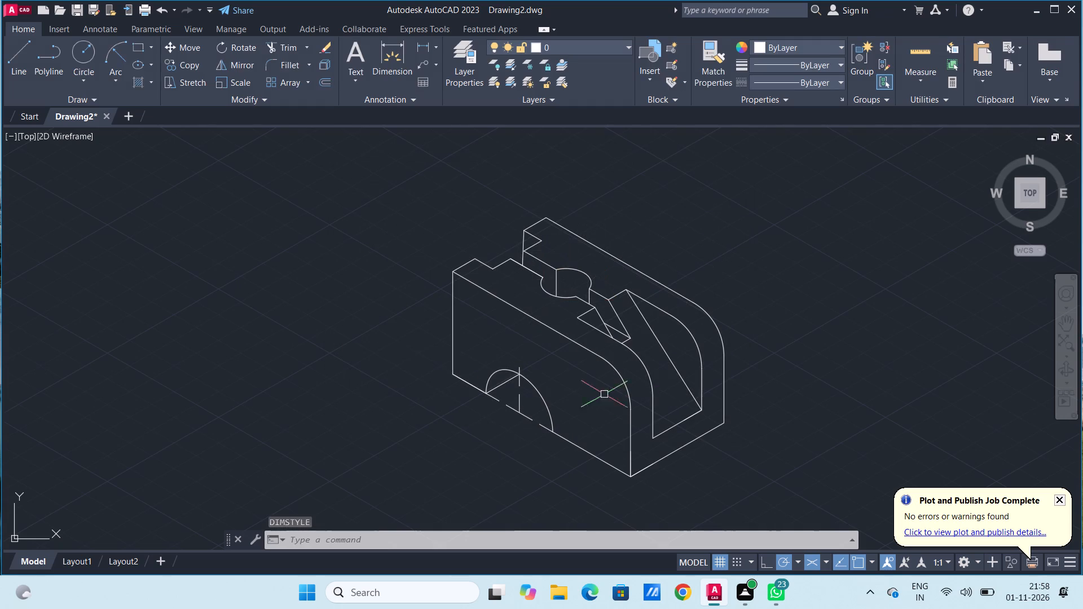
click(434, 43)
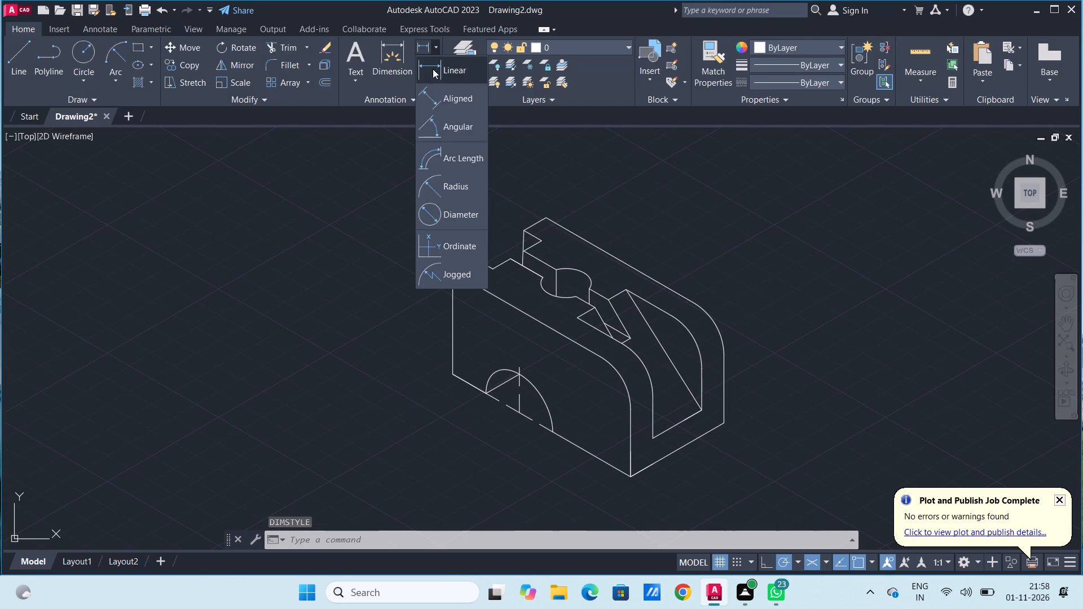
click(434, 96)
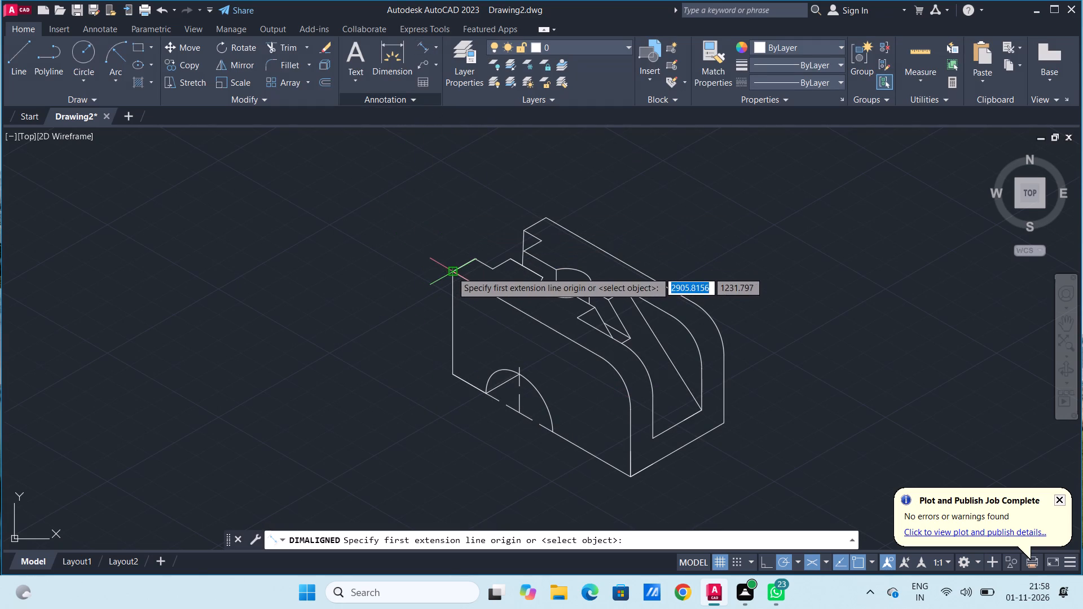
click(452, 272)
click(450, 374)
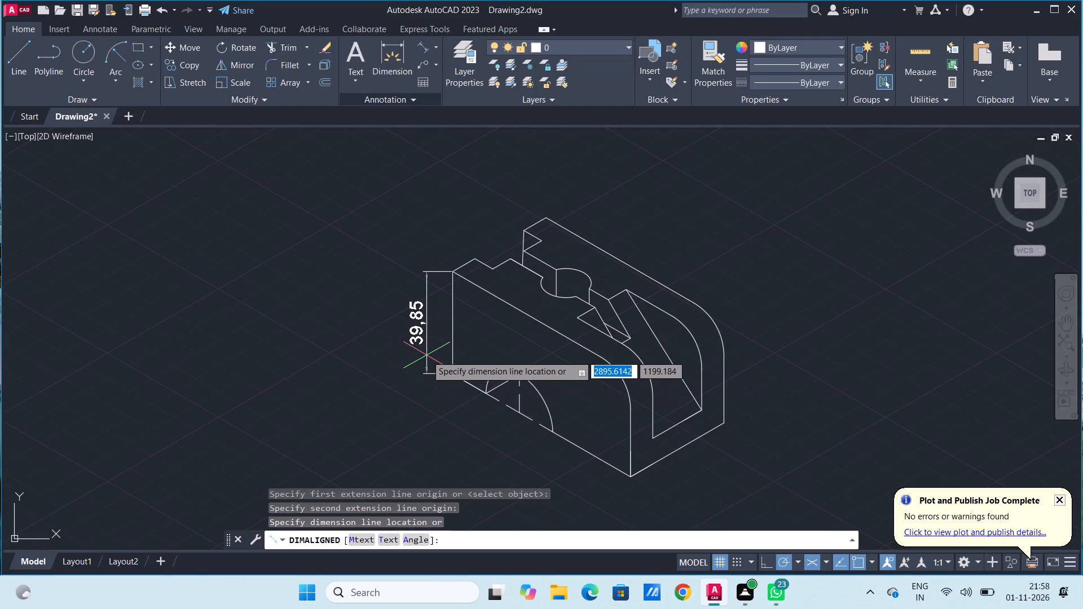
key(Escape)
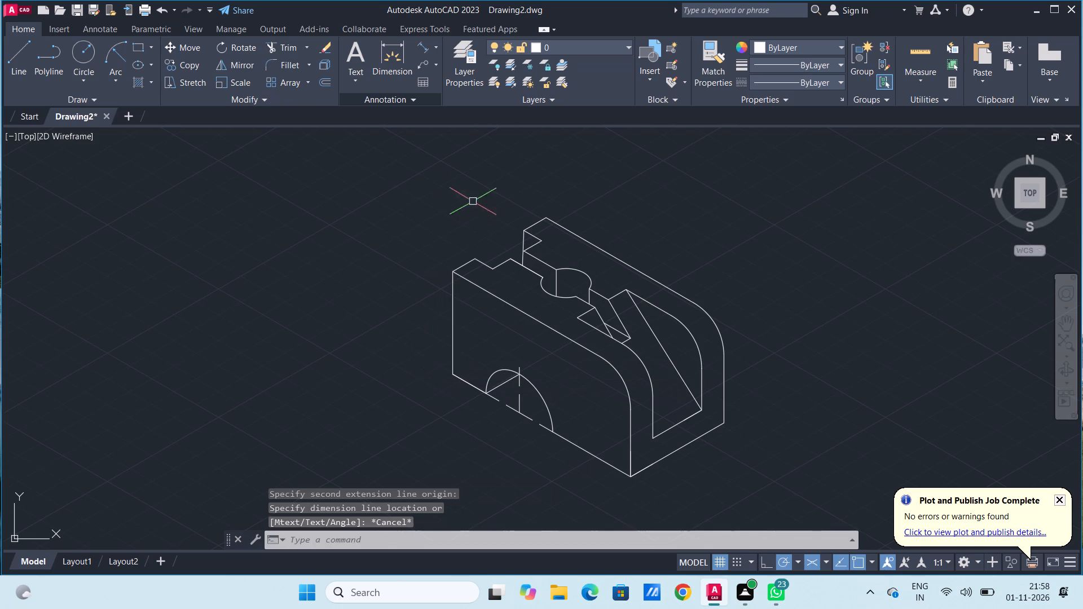
Add an aligned dimension for the height of the front face's square-cornered vertical edge, placed outside the block.
click(421, 46)
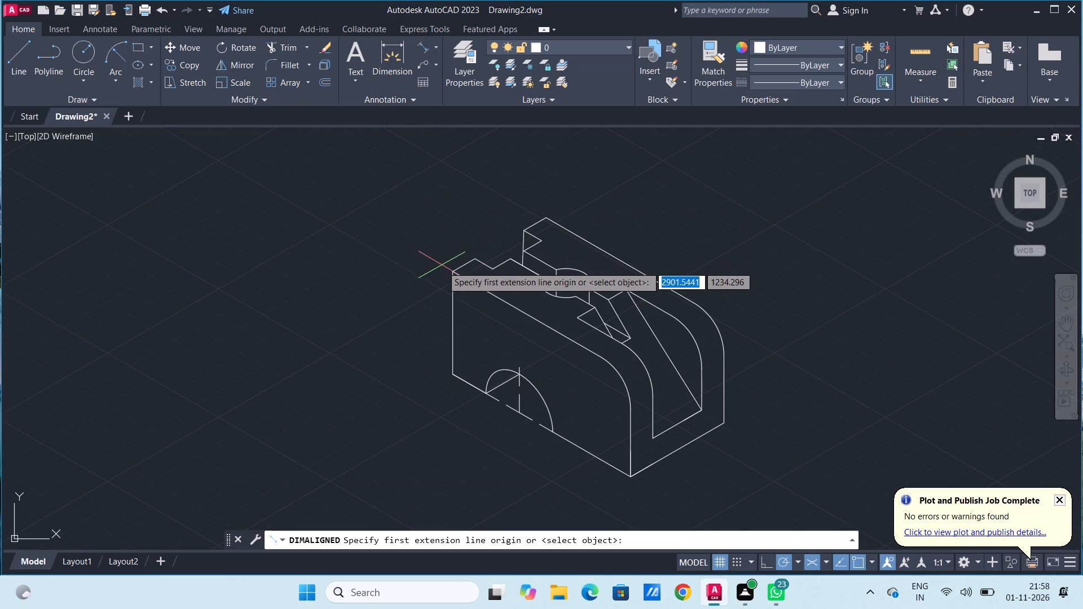
click(451, 272)
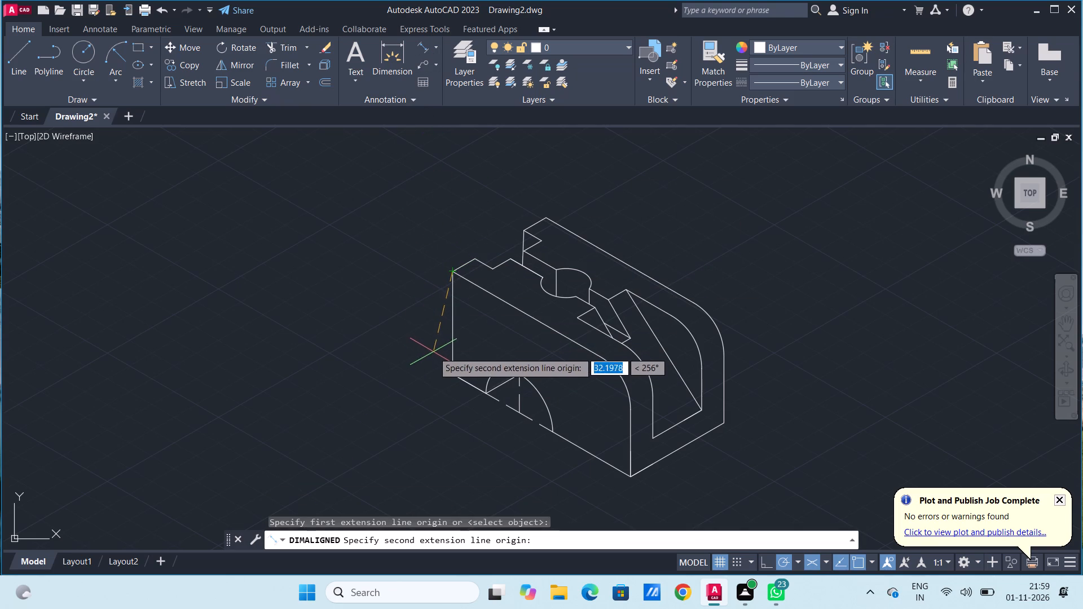
click(453, 373)
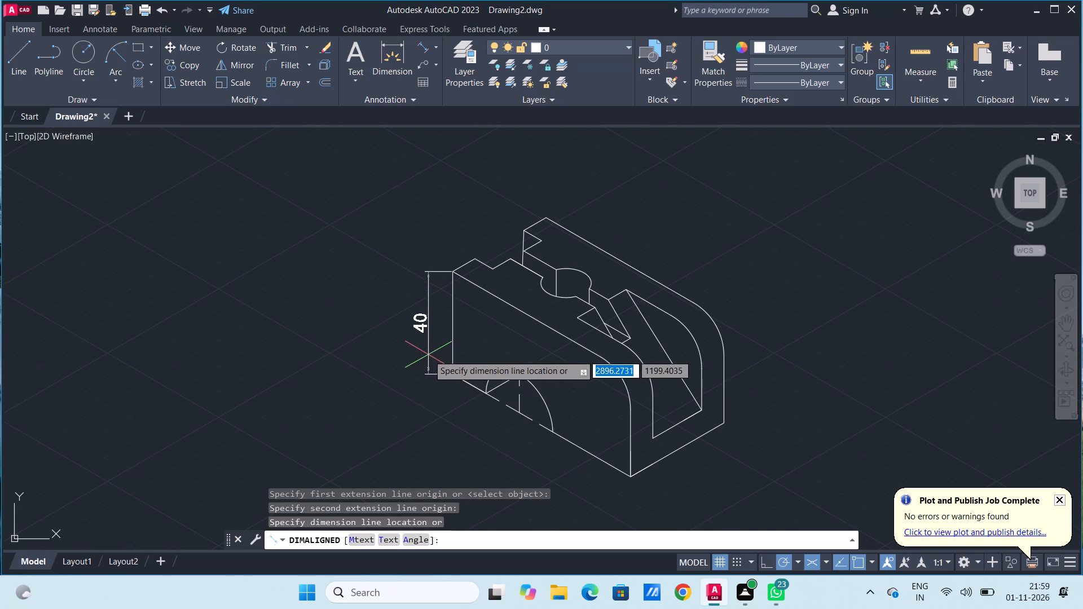
click(415, 354)
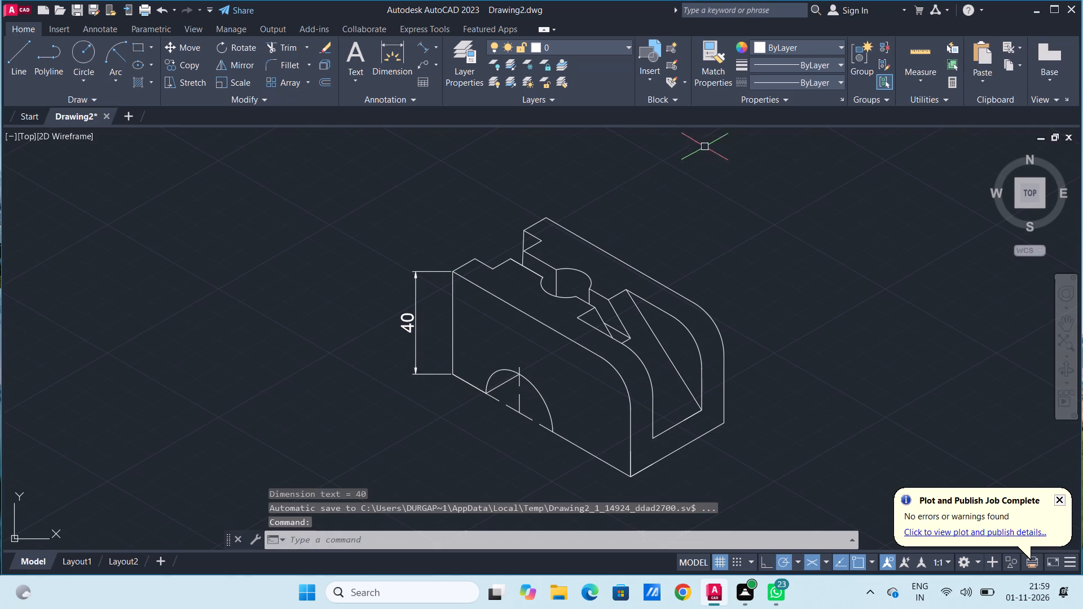
Add an aligned dimension from the front face's square bottom corner to the arch centre on the bottom edge, placed below the block.
scroll(571, 363, up, 2)
scroll(571, 363, down, 2)
middle_drag(575, 396, 554, 346)
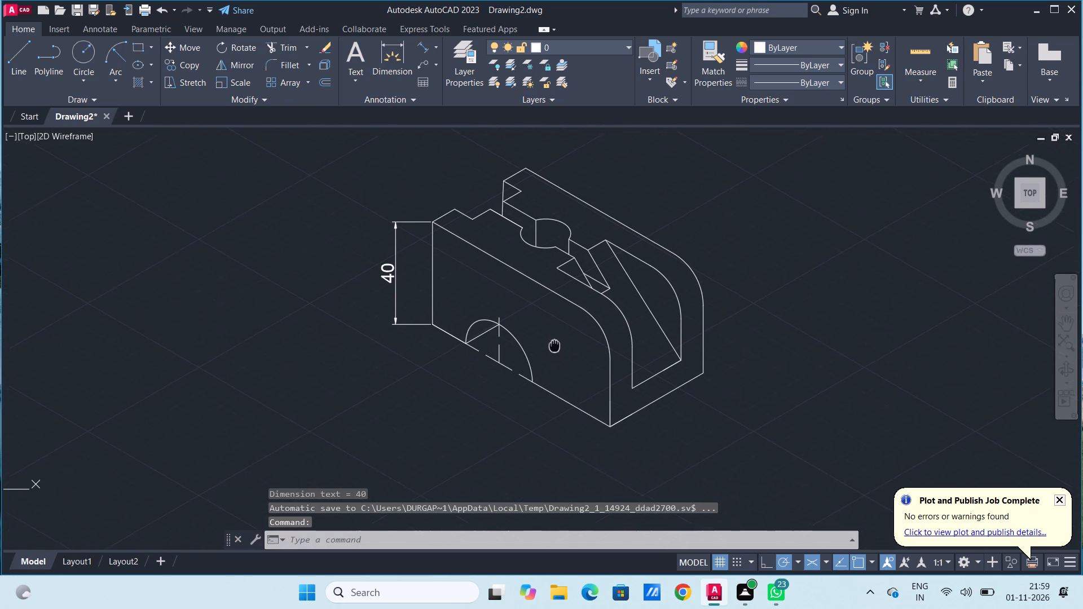
middle_drag(554, 346, 551, 342)
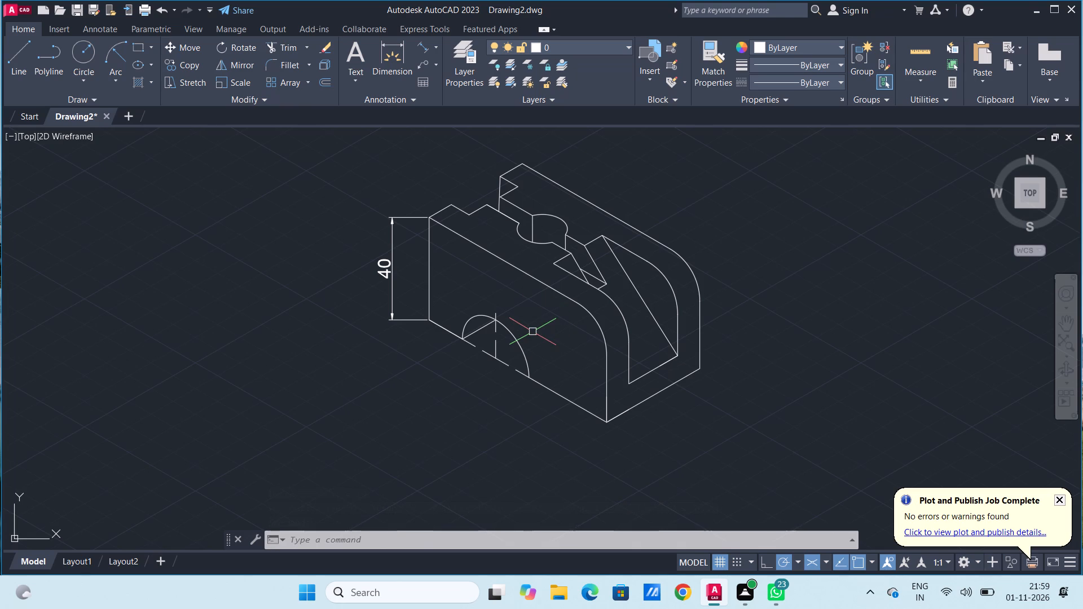
click(422, 45)
click(430, 320)
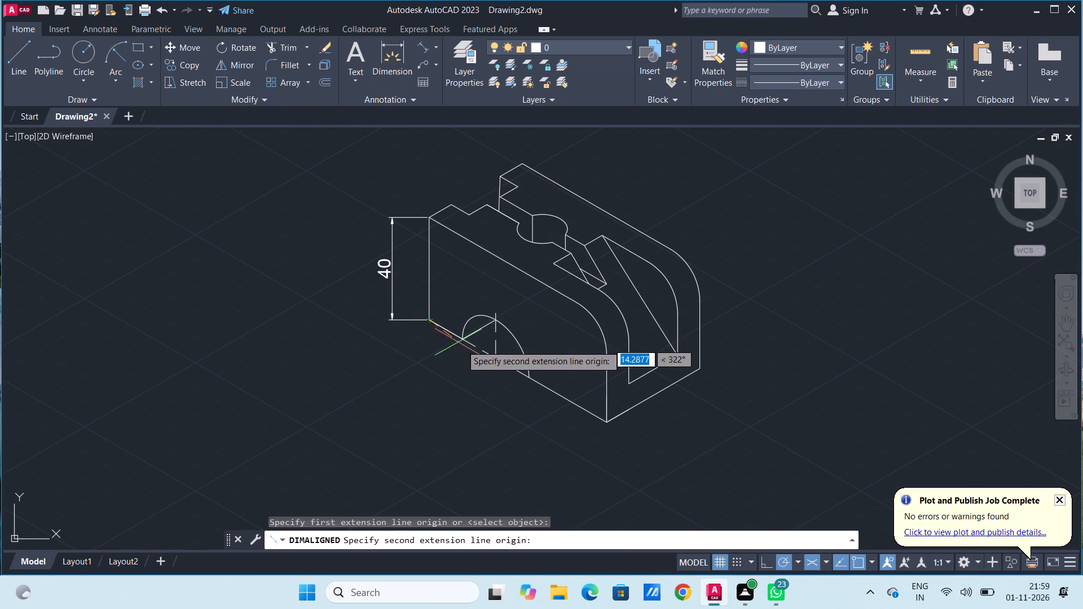
click(494, 359)
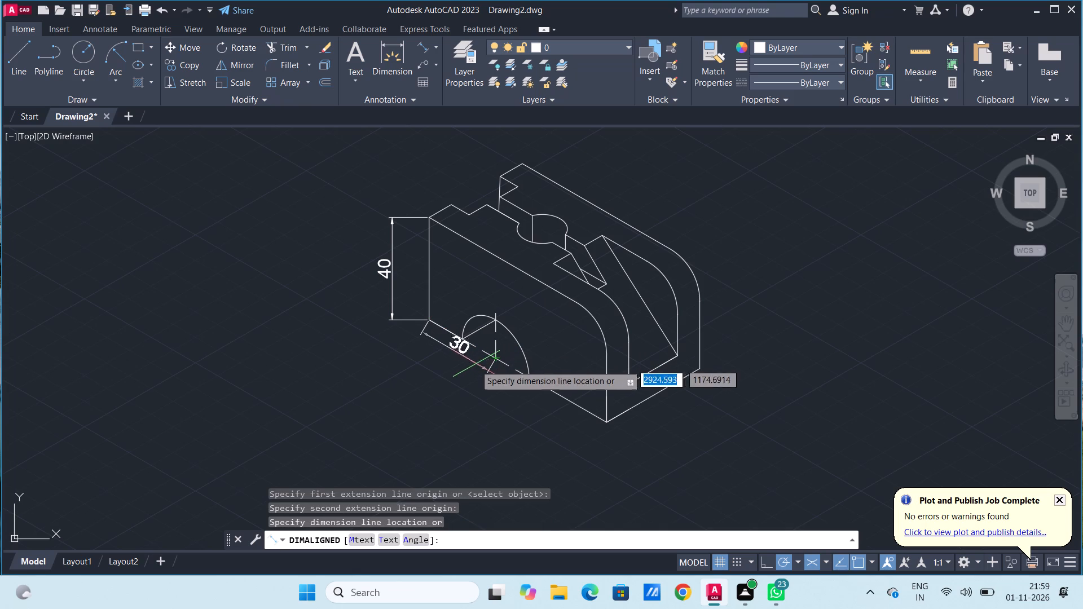
click(441, 380)
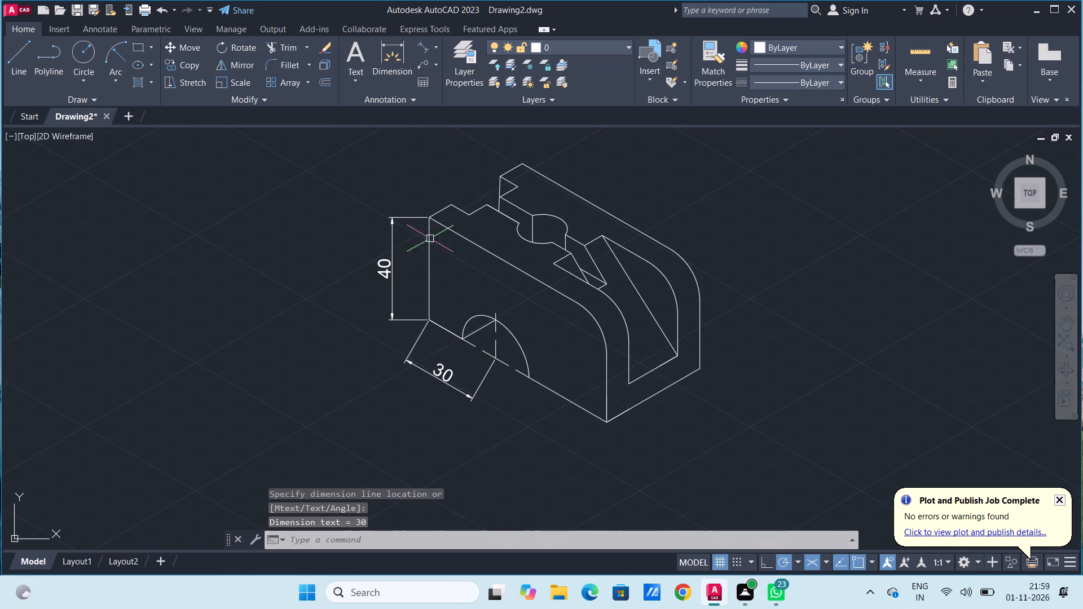
Add an aligned dimension for the full length of the front face's bottom edge, placed outside the arch-centre dimension.
click(421, 46)
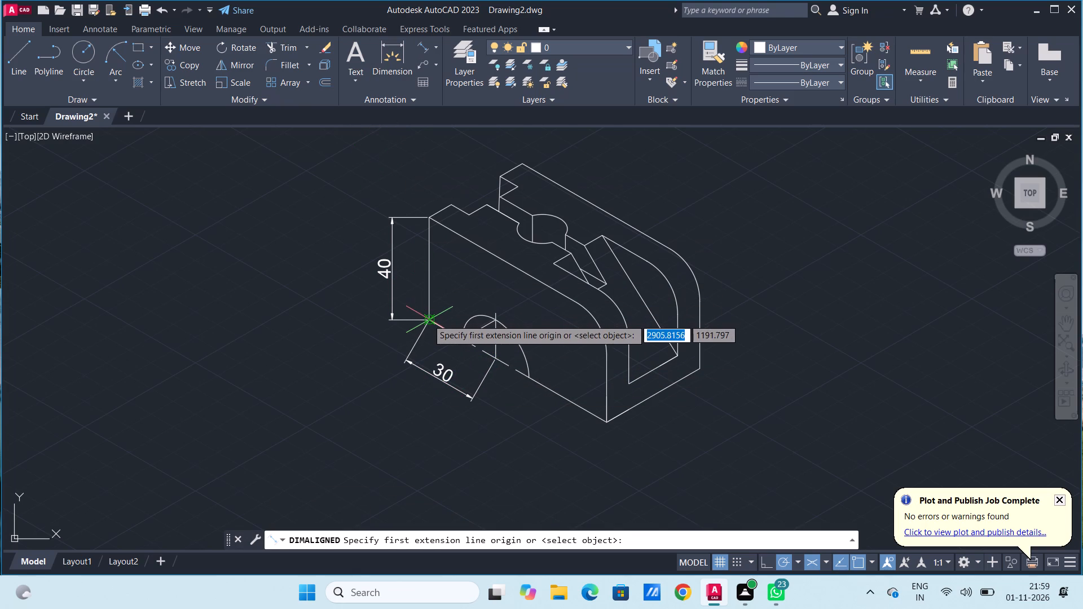
click(428, 321)
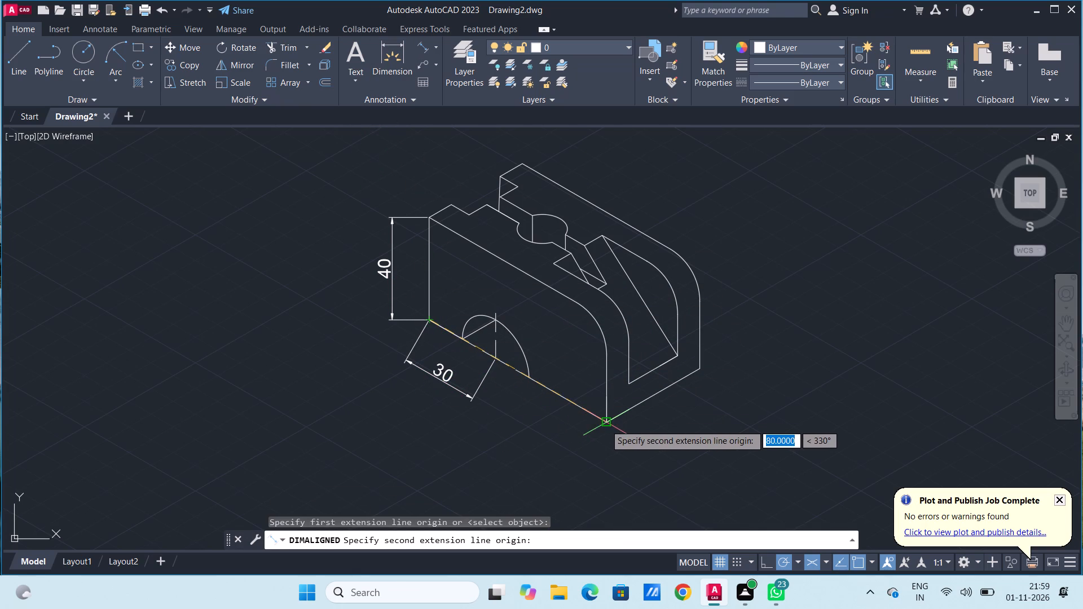
click(606, 424)
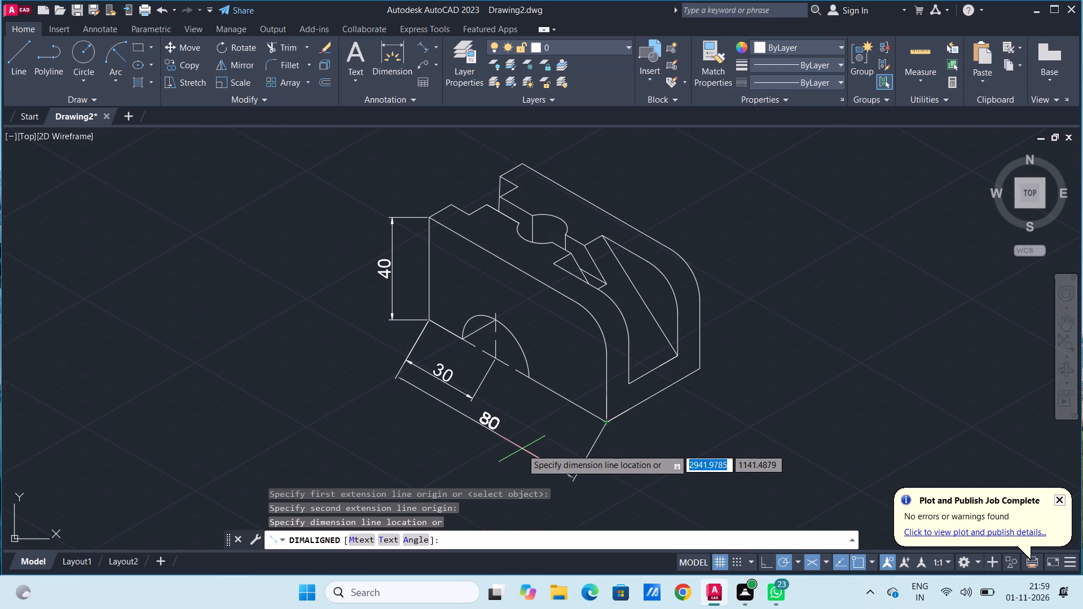
click(514, 452)
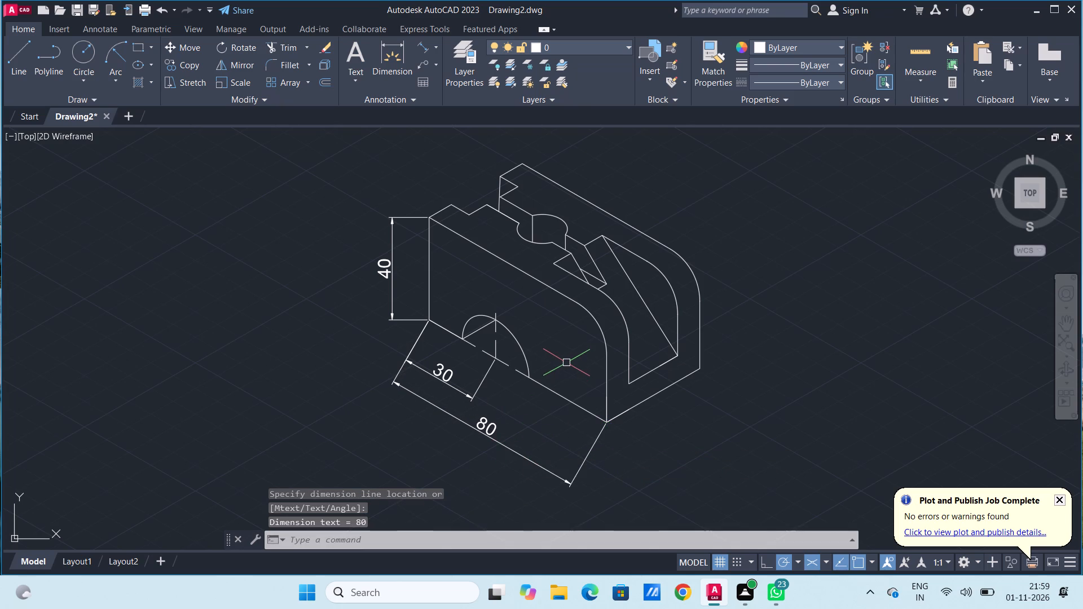
Add an aligned dimension for the channel's width along its bottom edge on the rounded end, placed below the block.
scroll(567, 363, down, 1)
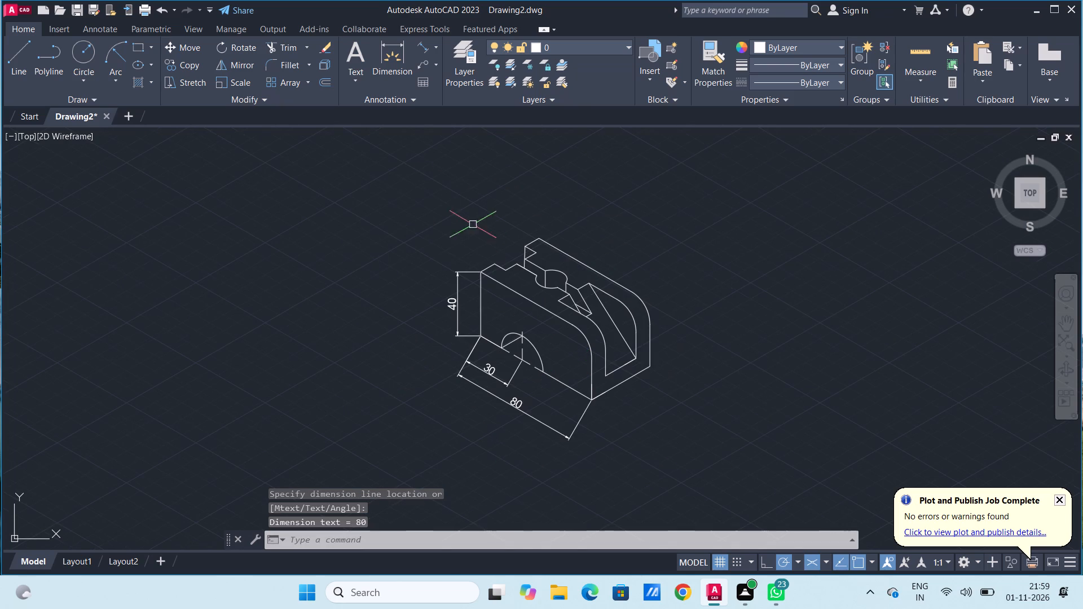
click(421, 47)
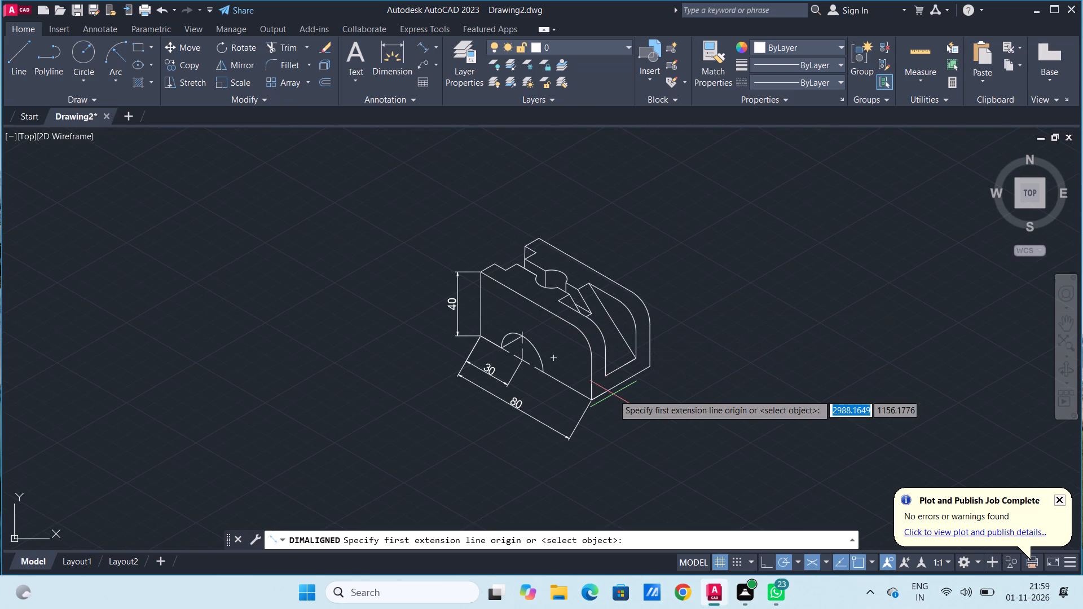
scroll(617, 409, up, 2)
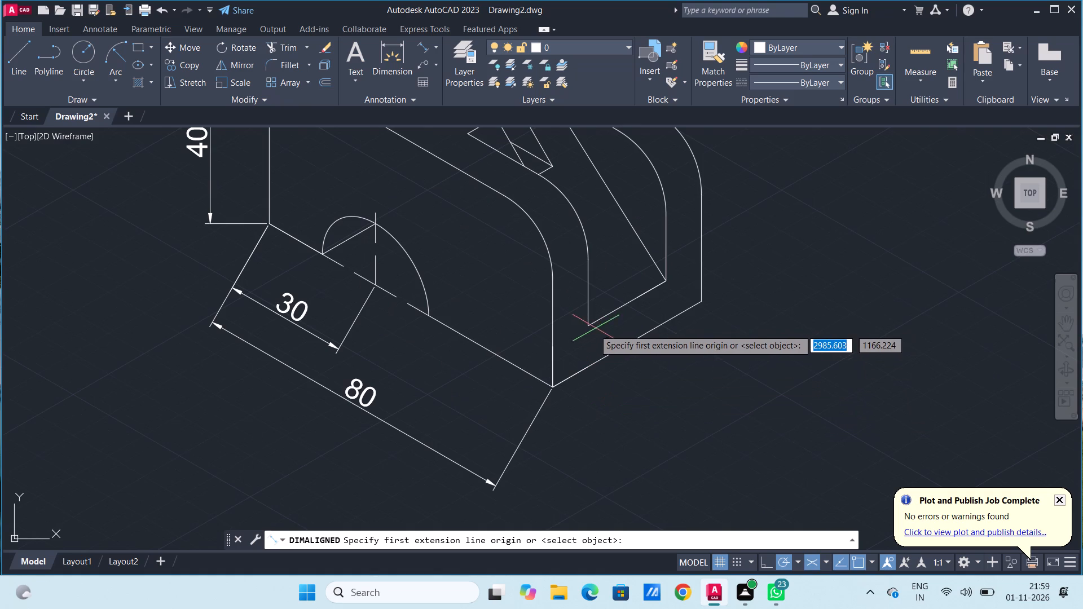
click(588, 326)
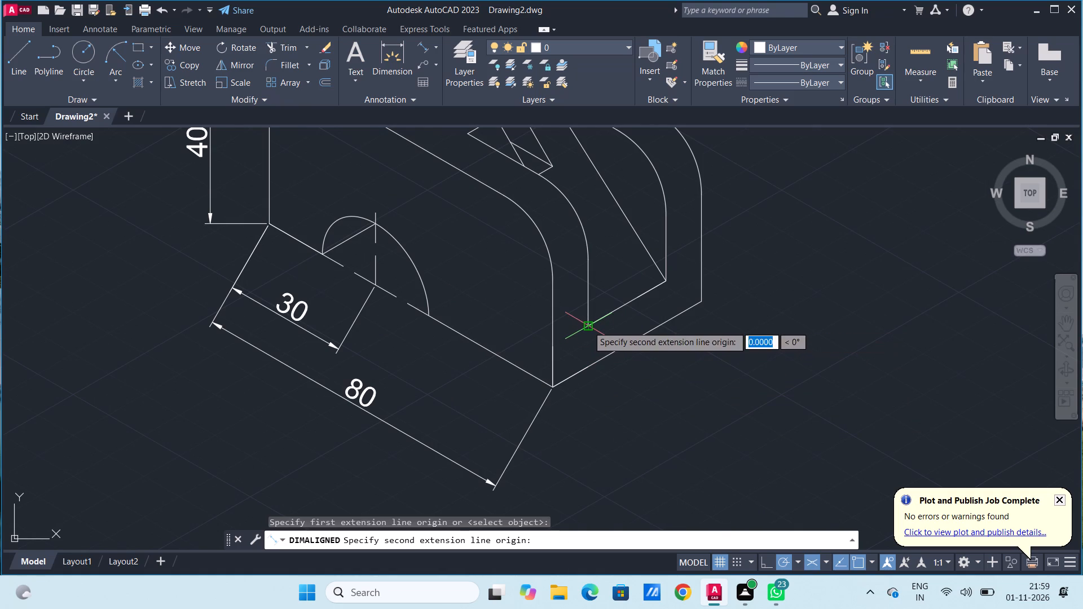
click(666, 281)
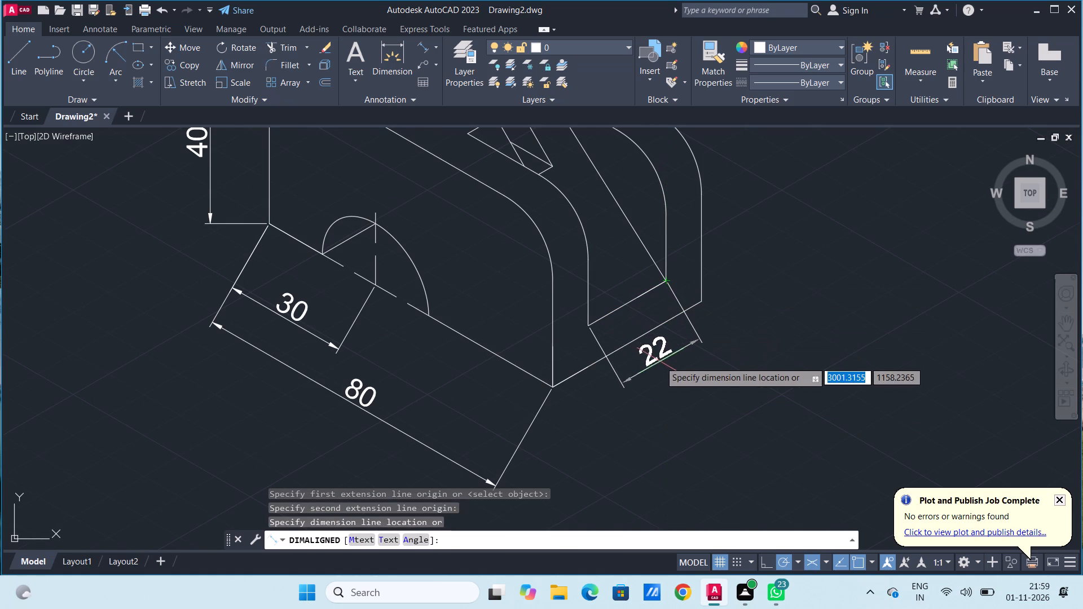
click(660, 381)
Add an aligned dimension for the block's overall width along the rounded end's bottom edge, outside the channel width dimension.
scroll(654, 324, down, 2)
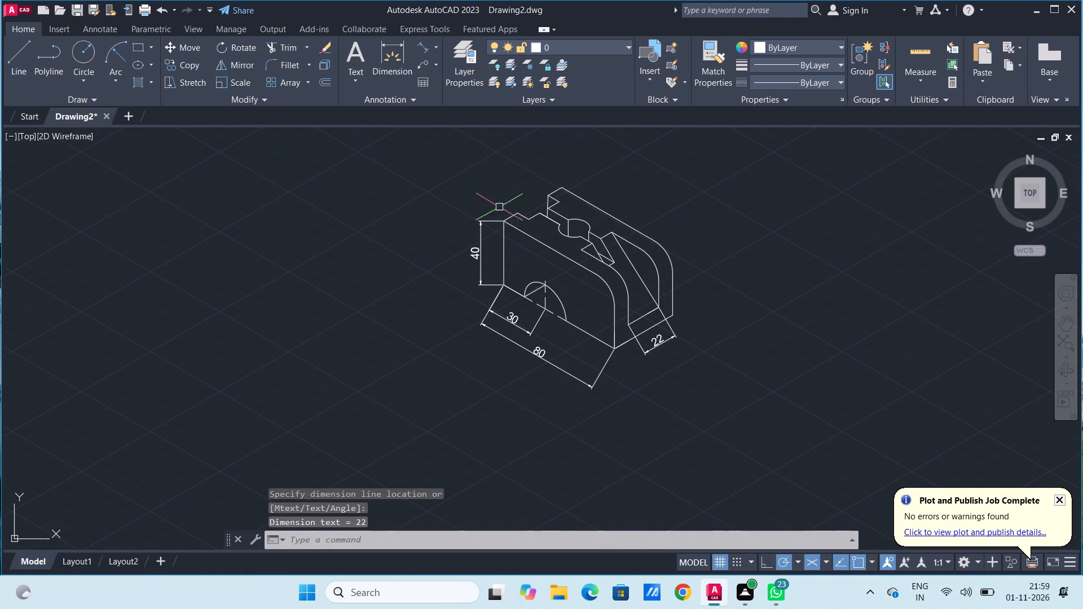
click(423, 46)
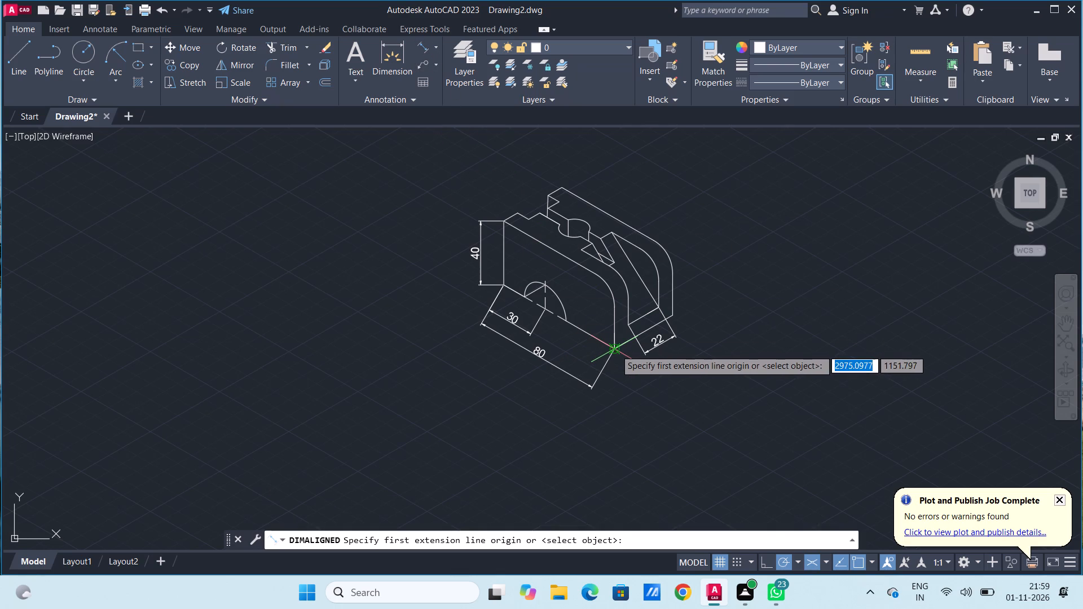
click(615, 348)
click(672, 316)
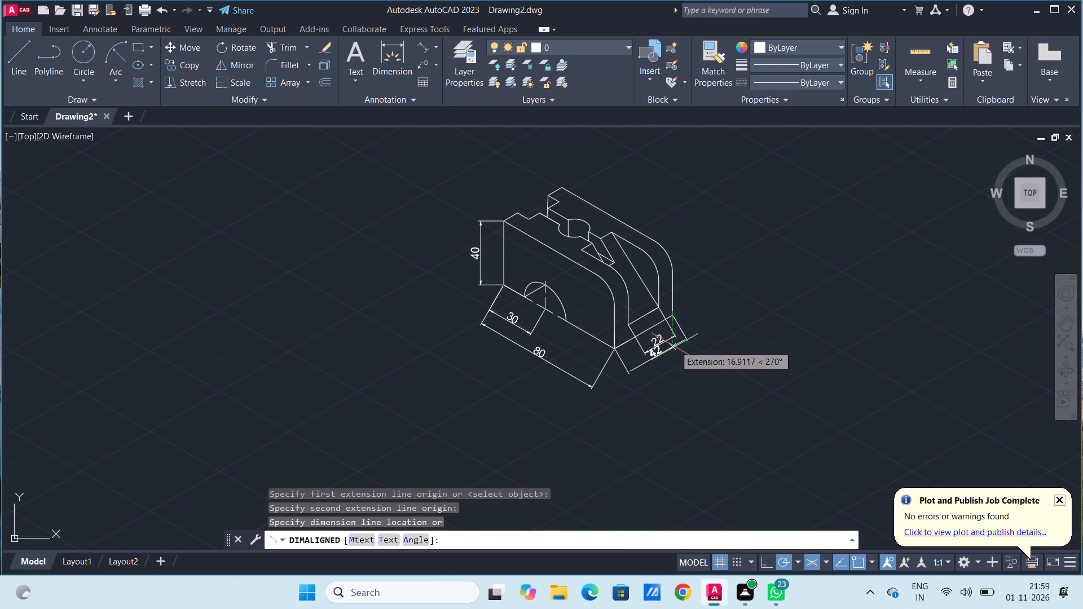
click(676, 363)
Add an aligned dimension for the front wall's top thickness at the square end, placed above the block.
scroll(712, 228, up, 1)
scroll(712, 228, down, 1)
middle_drag(697, 209, 681, 278)
scroll(573, 311, up, 2)
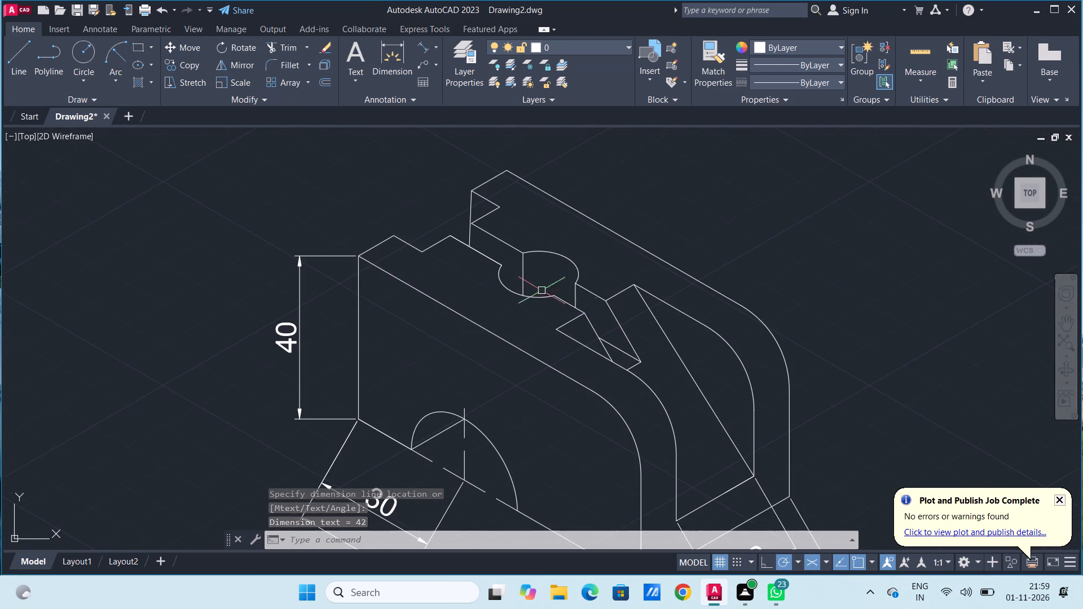
click(422, 47)
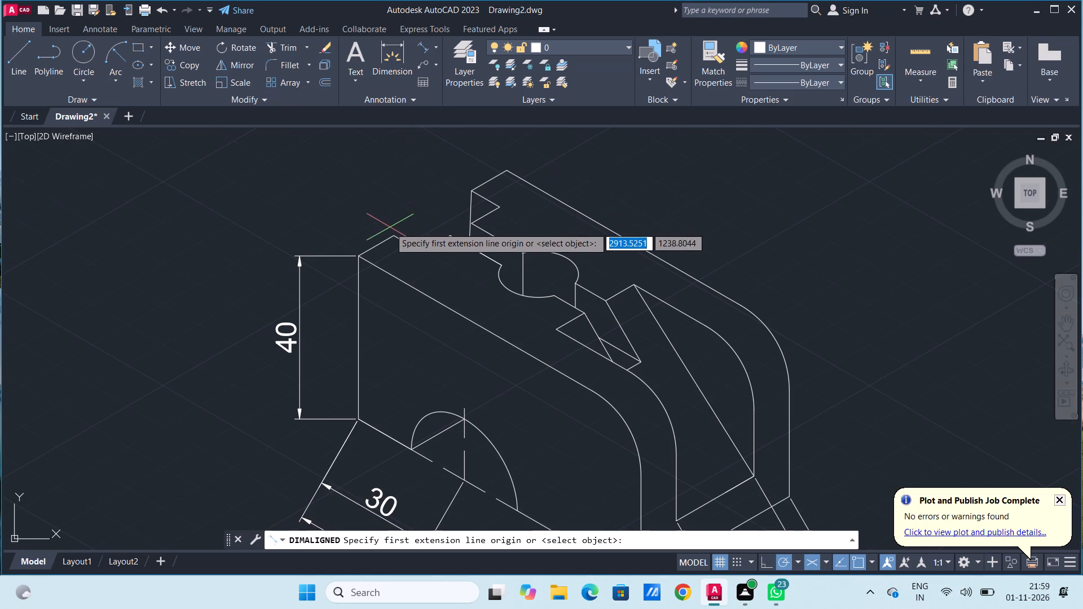
click(393, 236)
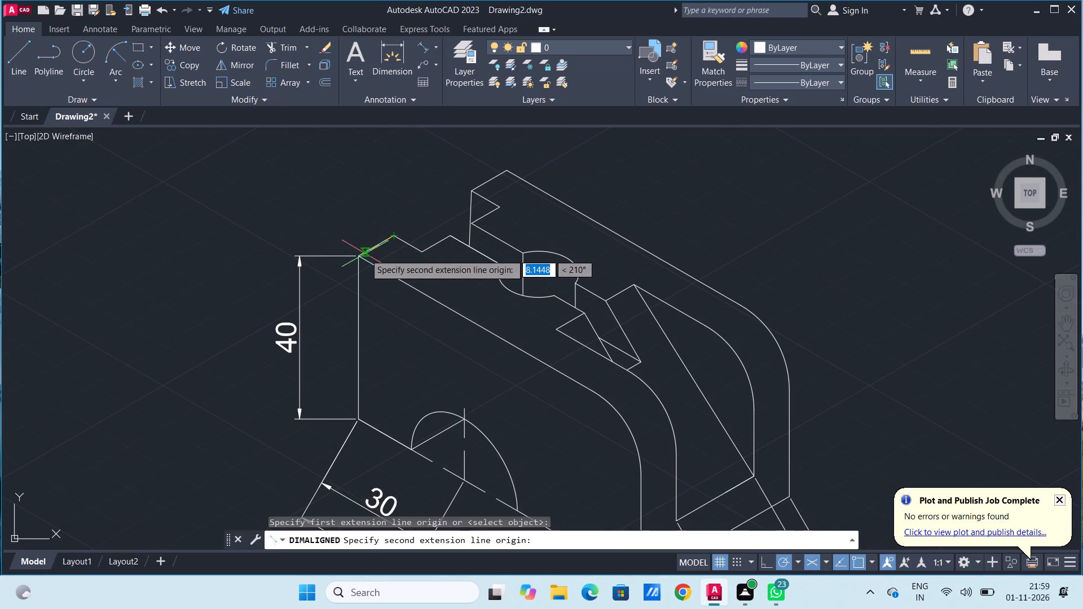
click(360, 257)
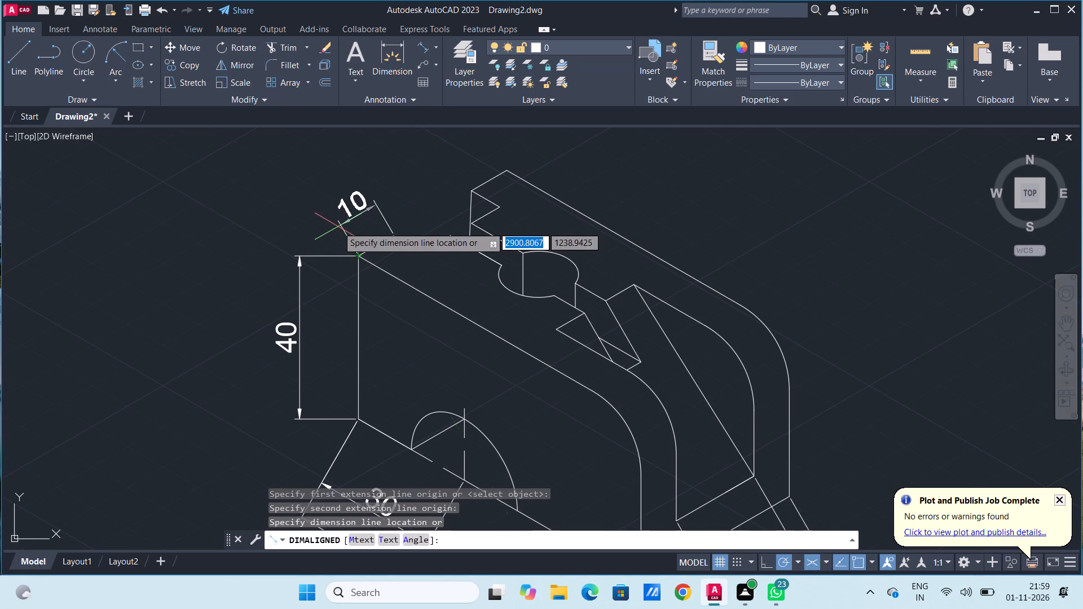
click(332, 218)
Add an aligned dimension for the channel's top opening between the two walls at the square end, in line with the wall thickness dimension.
click(417, 47)
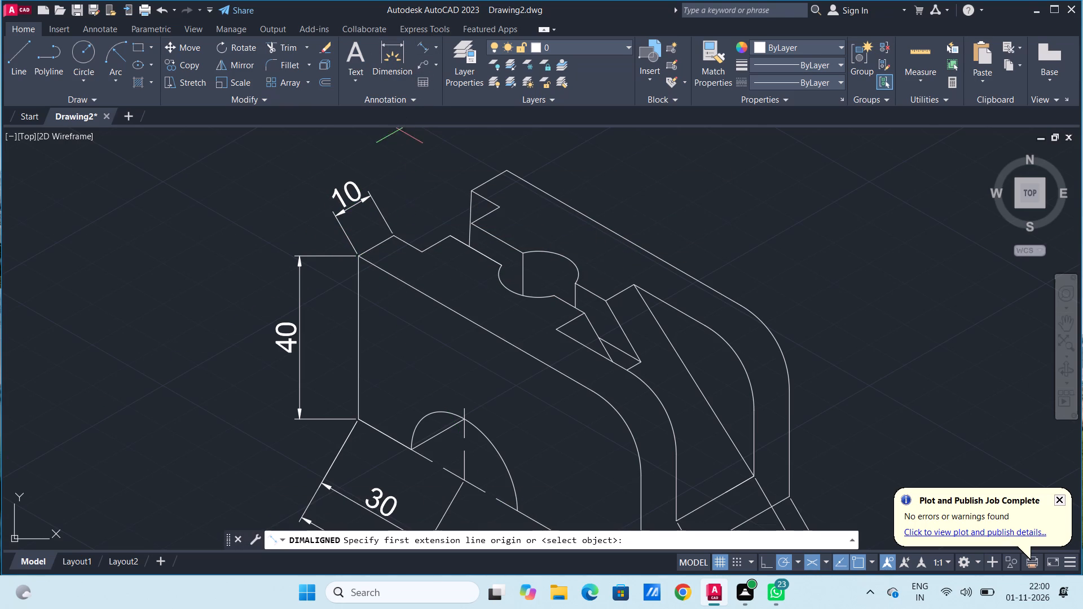
click(394, 233)
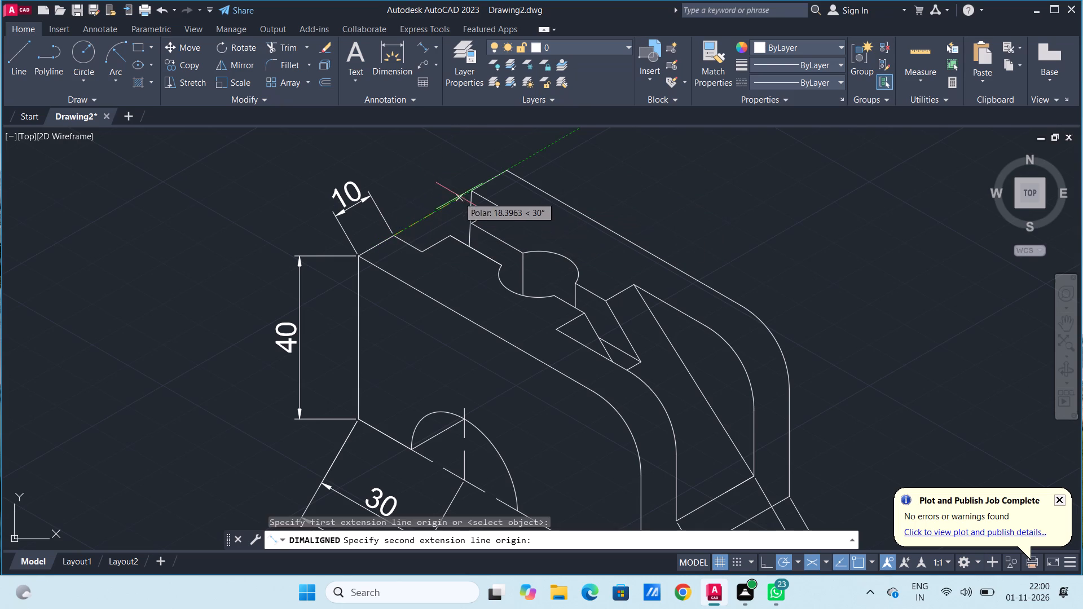
click(472, 189)
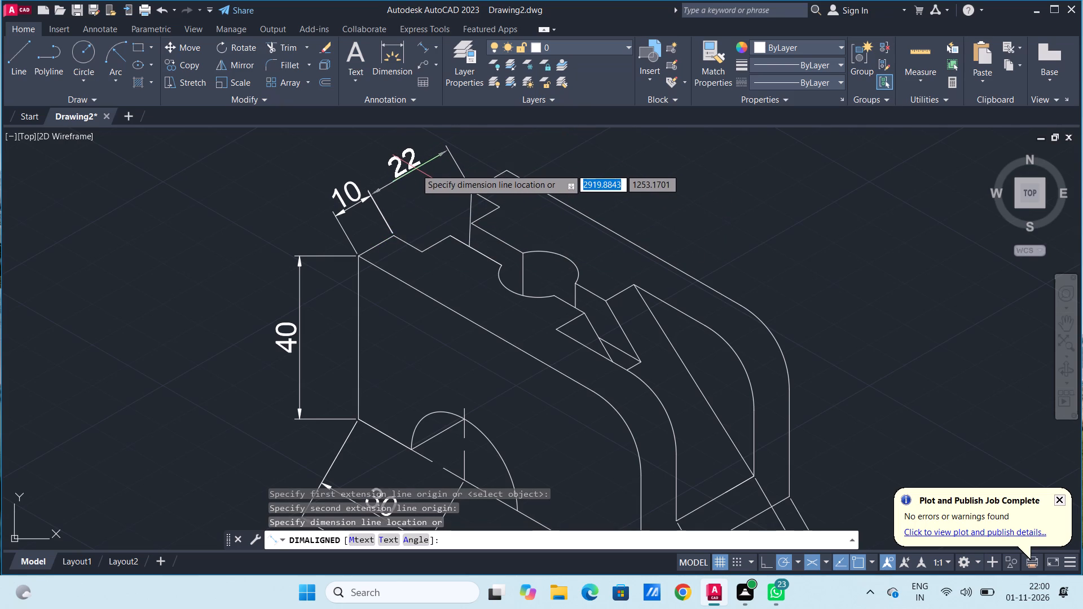
click(416, 169)
Add an aligned dimension for the narrow gap between the inner notch corners at the square end, placed just above it.
click(423, 44)
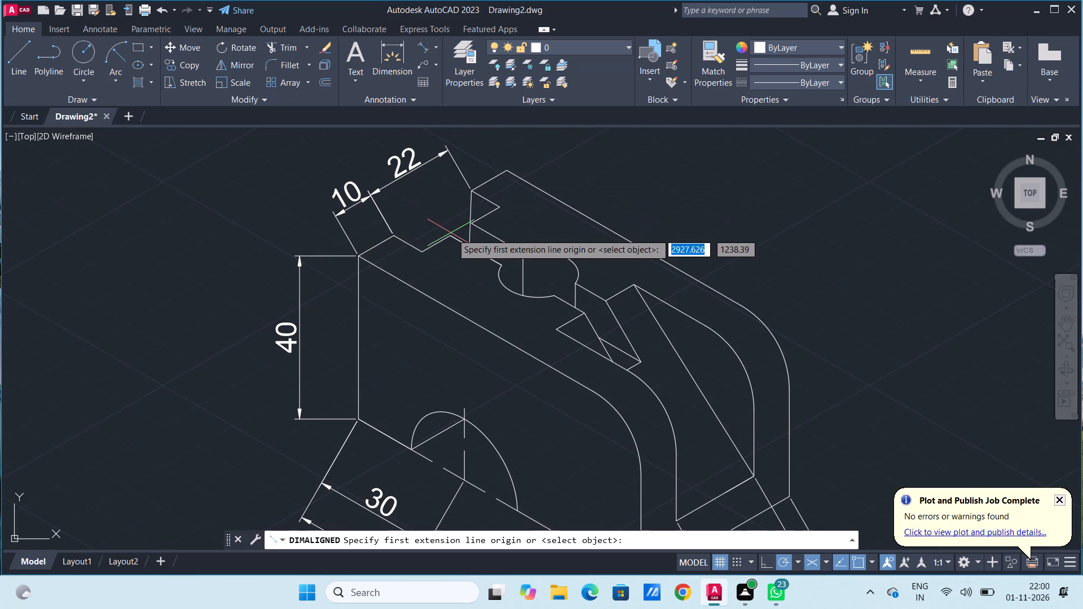
click(449, 236)
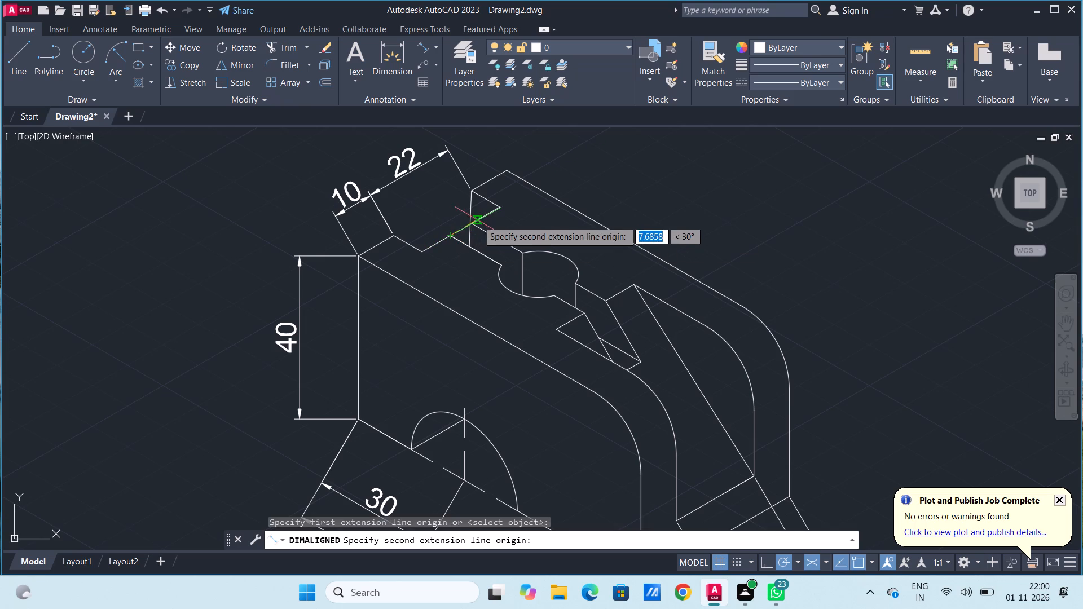
click(472, 222)
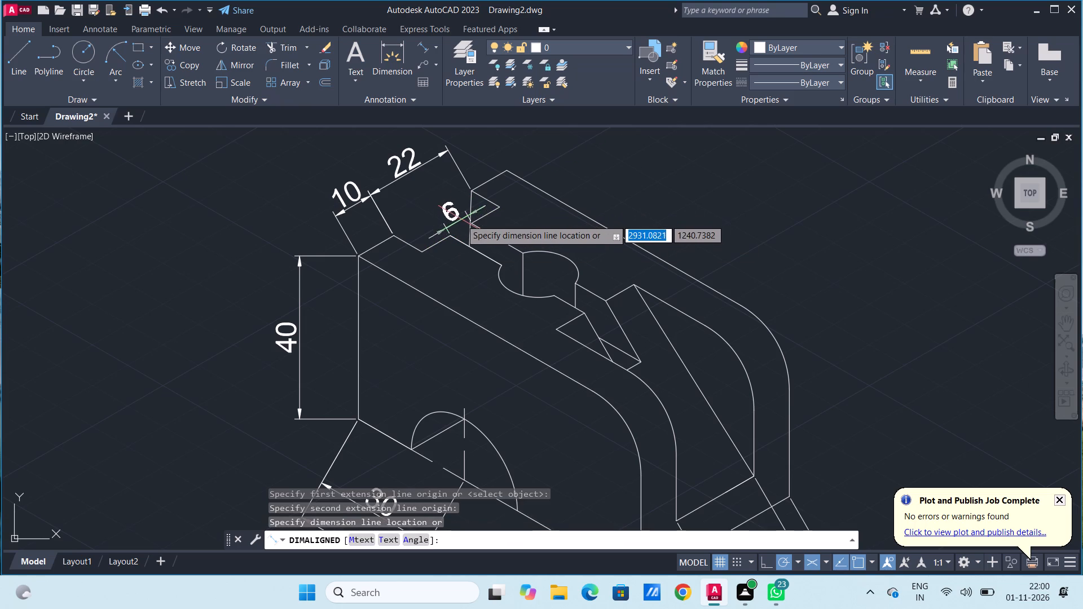
click(453, 211)
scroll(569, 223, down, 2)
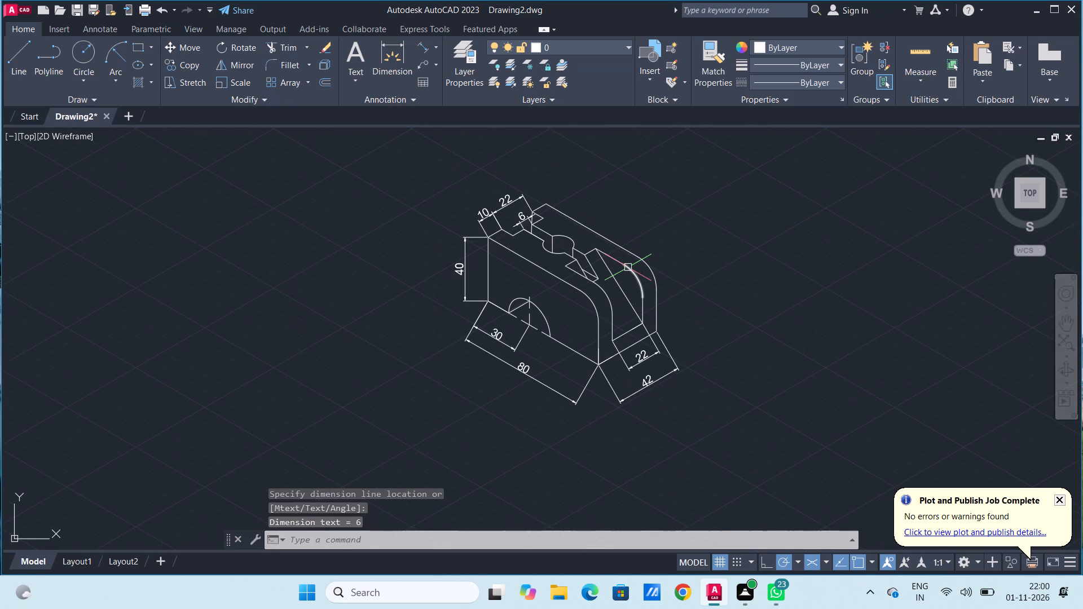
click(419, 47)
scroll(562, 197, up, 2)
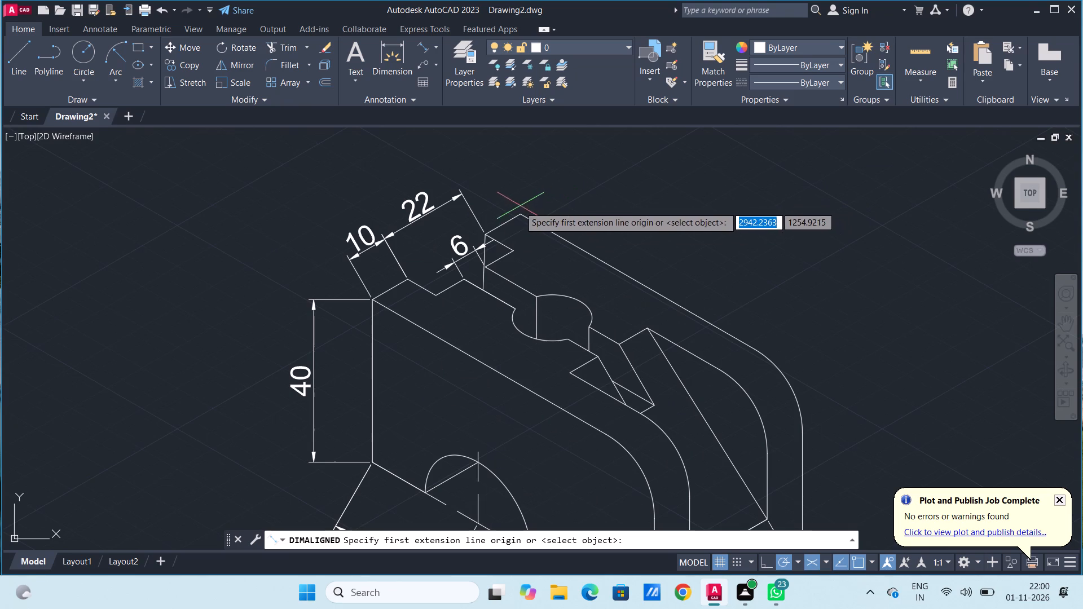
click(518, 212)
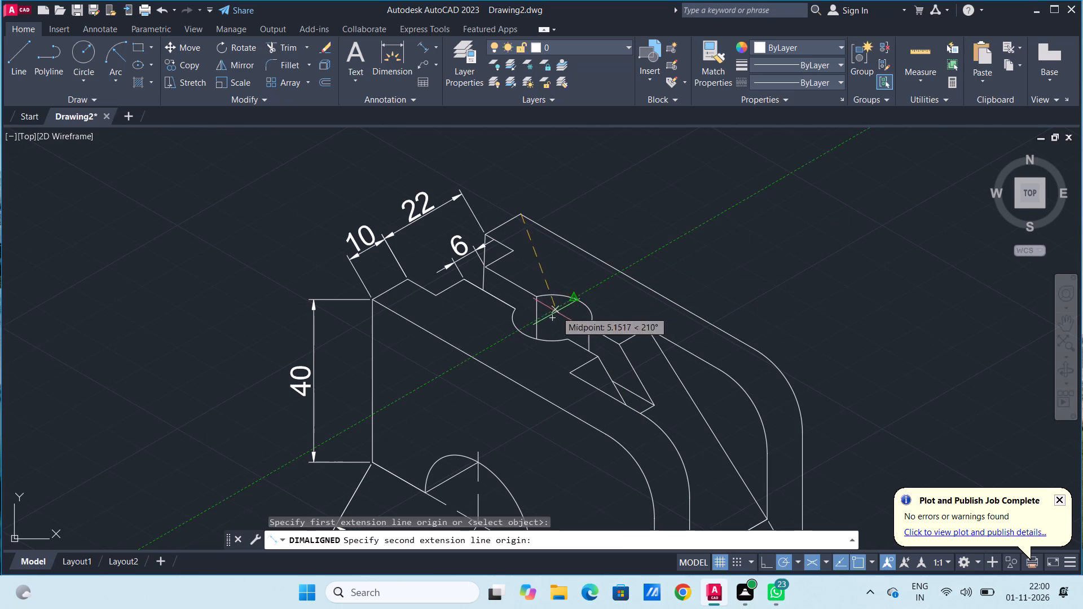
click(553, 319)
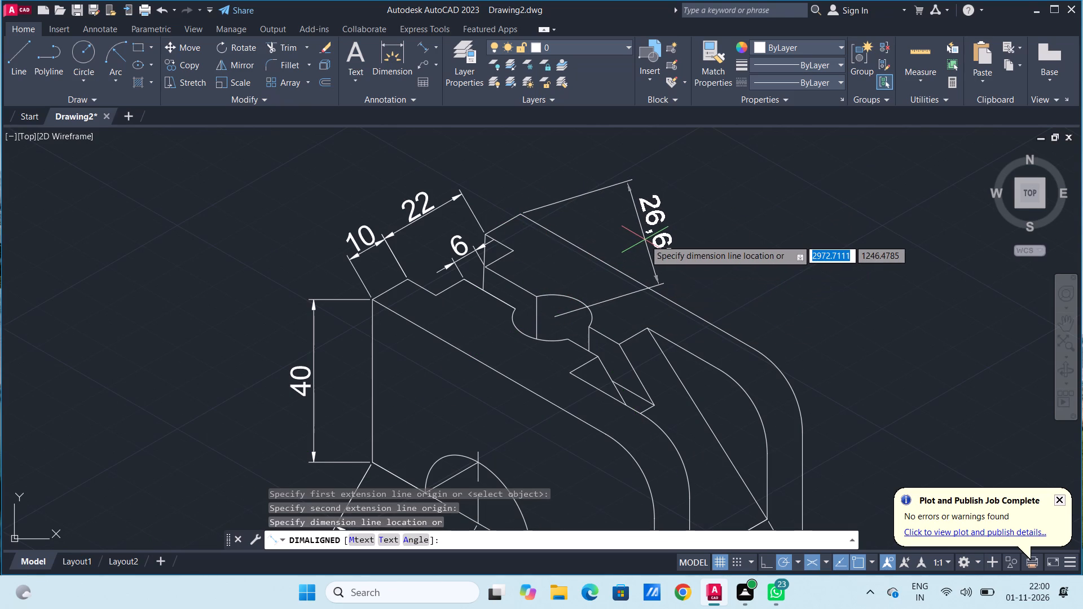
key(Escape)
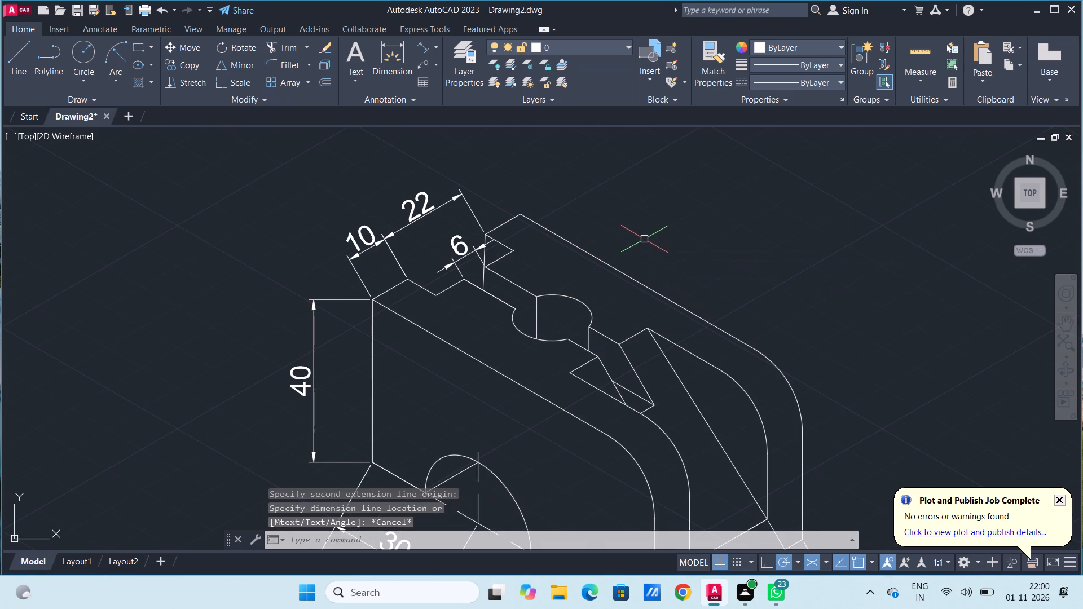
Add a 46 aligned dimension along the back top edge from its square-end corner, placed outside the block.
click(422, 42)
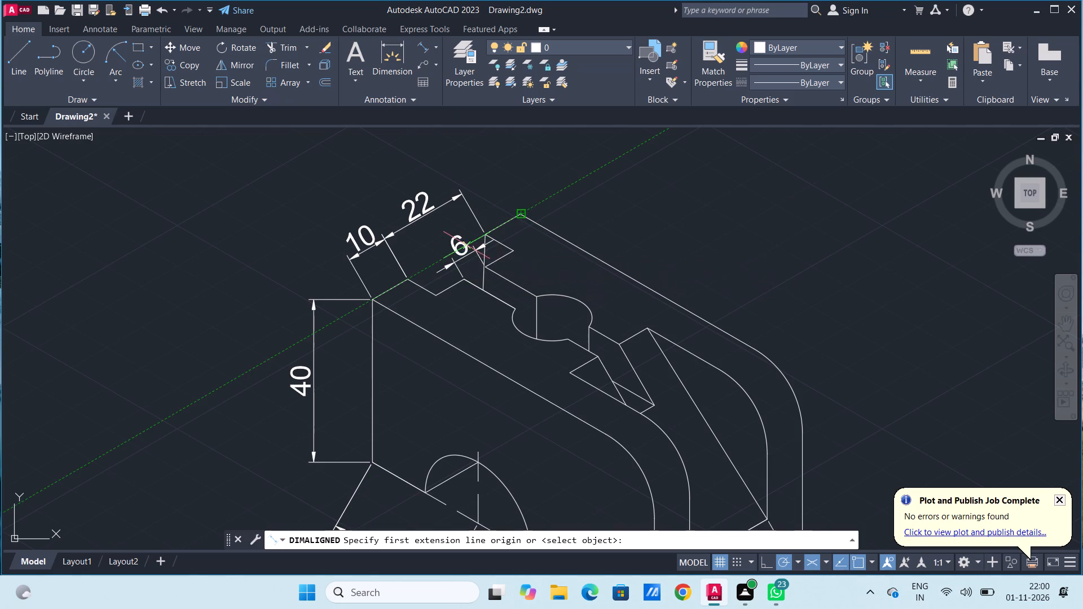
click(523, 215)
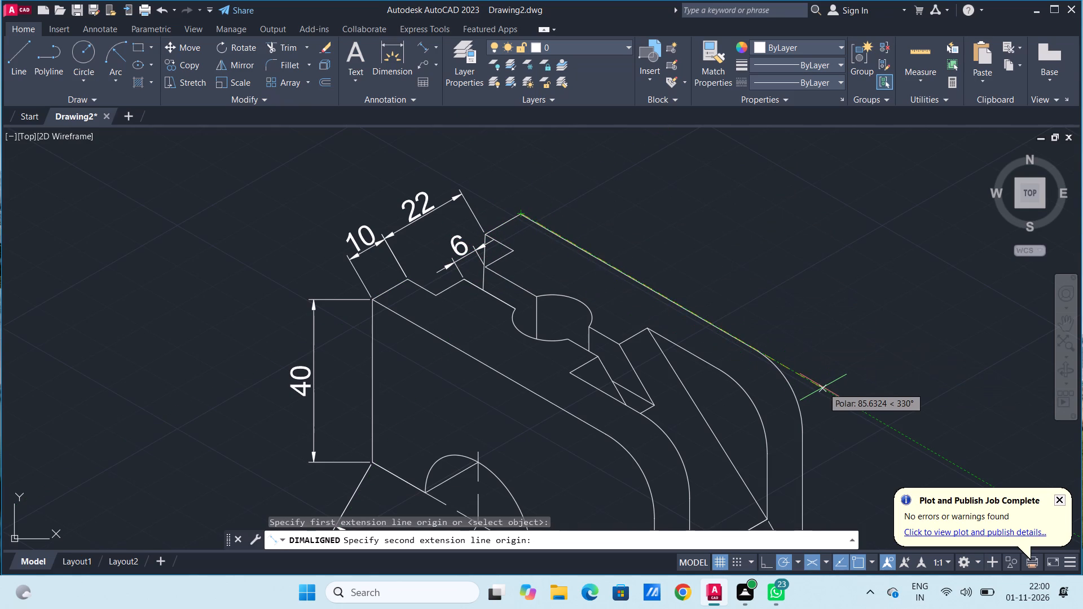
text(46)
key(Return)
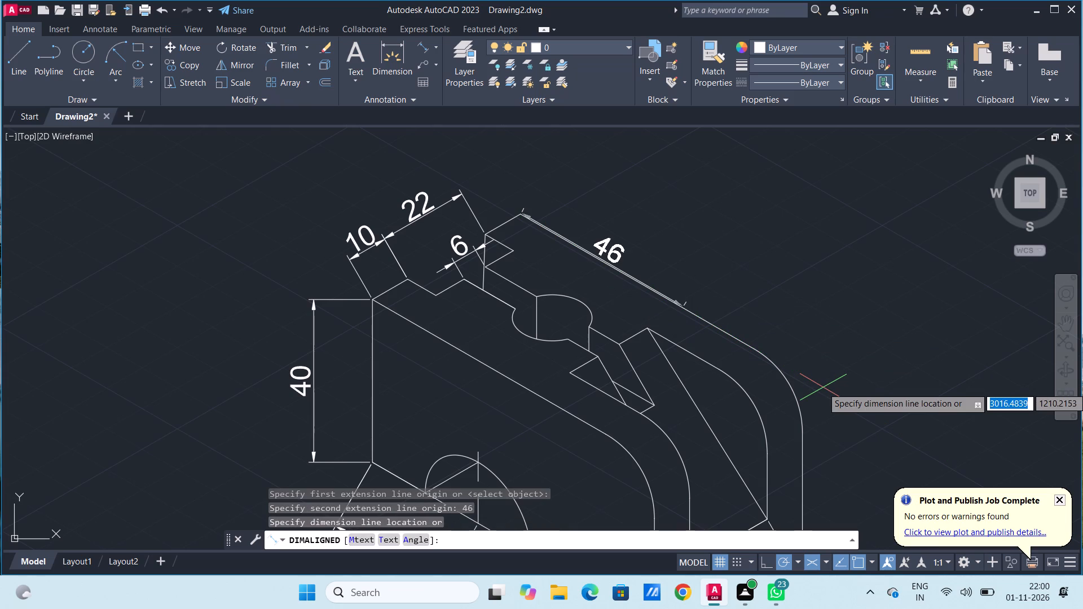
click(760, 273)
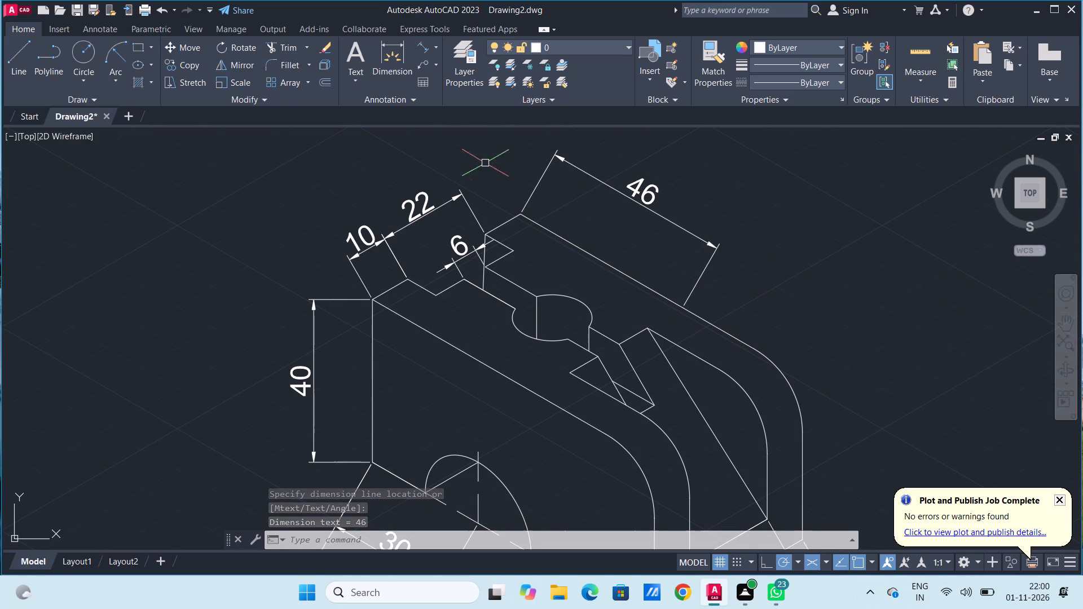
Add an 8 aligned dimension along the back top edge from its square-end corner, placed inside the 46 dimension.
click(419, 43)
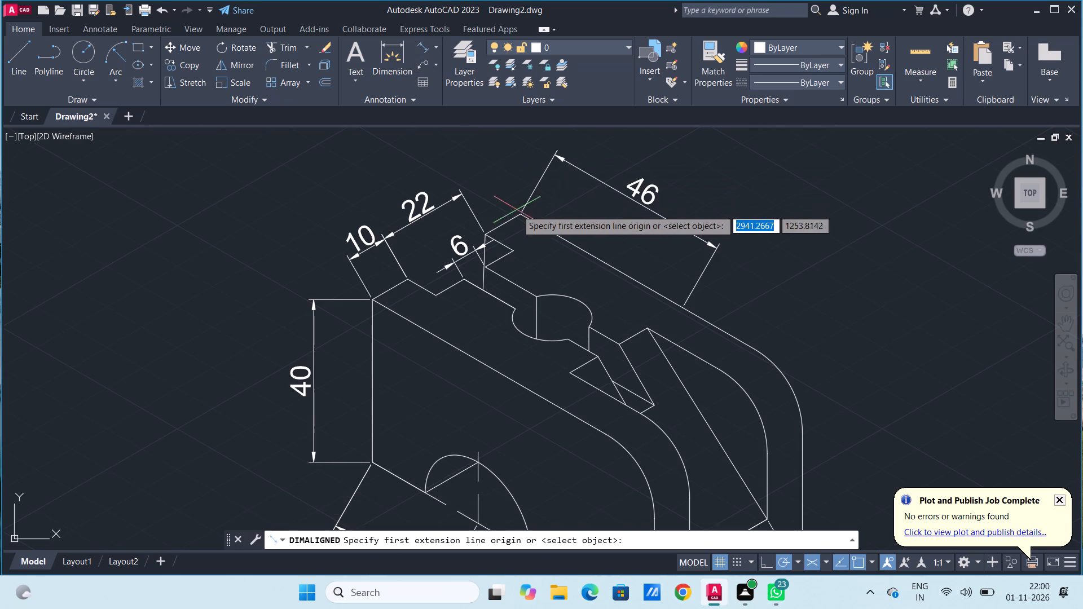
click(520, 215)
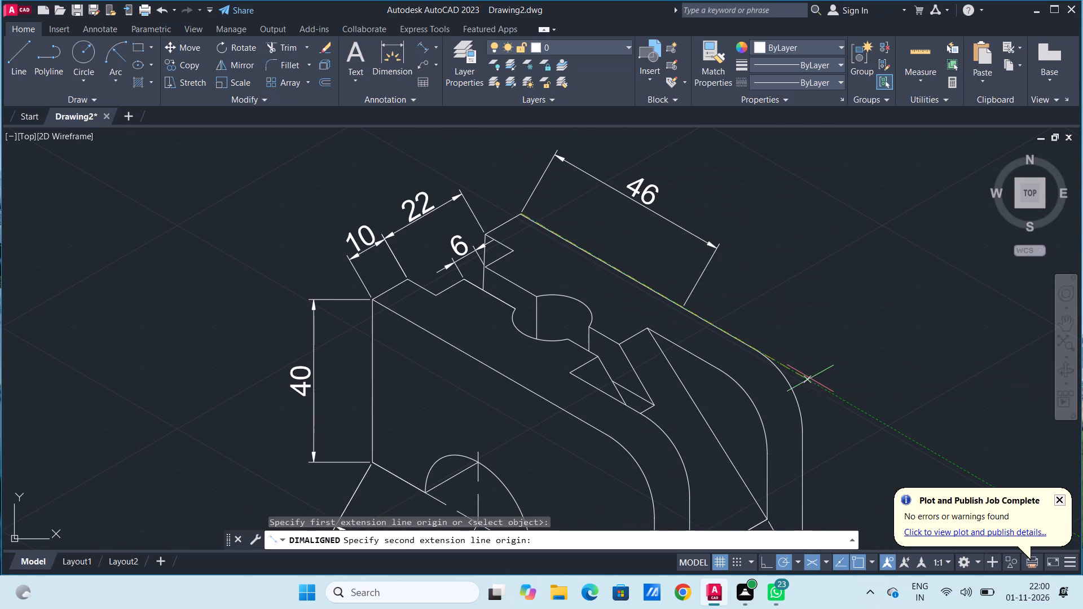
key(8)
key(Return)
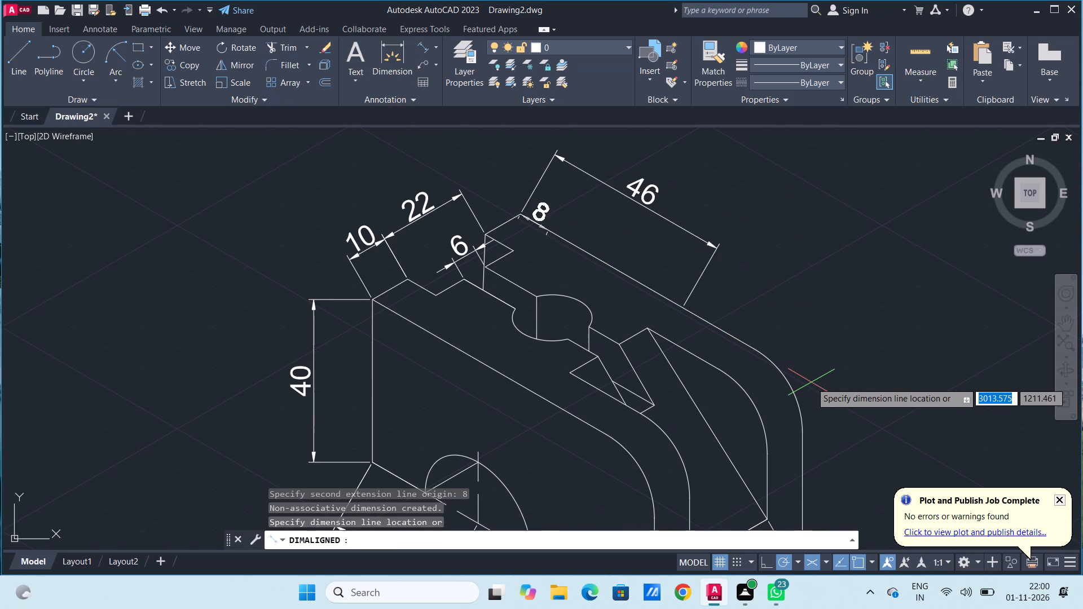
click(626, 235)
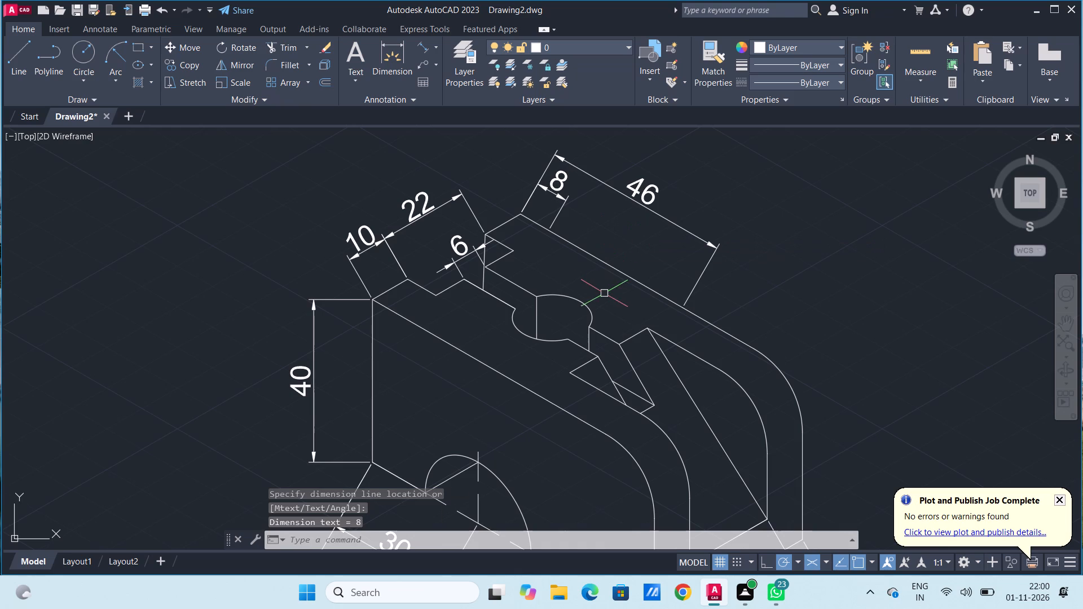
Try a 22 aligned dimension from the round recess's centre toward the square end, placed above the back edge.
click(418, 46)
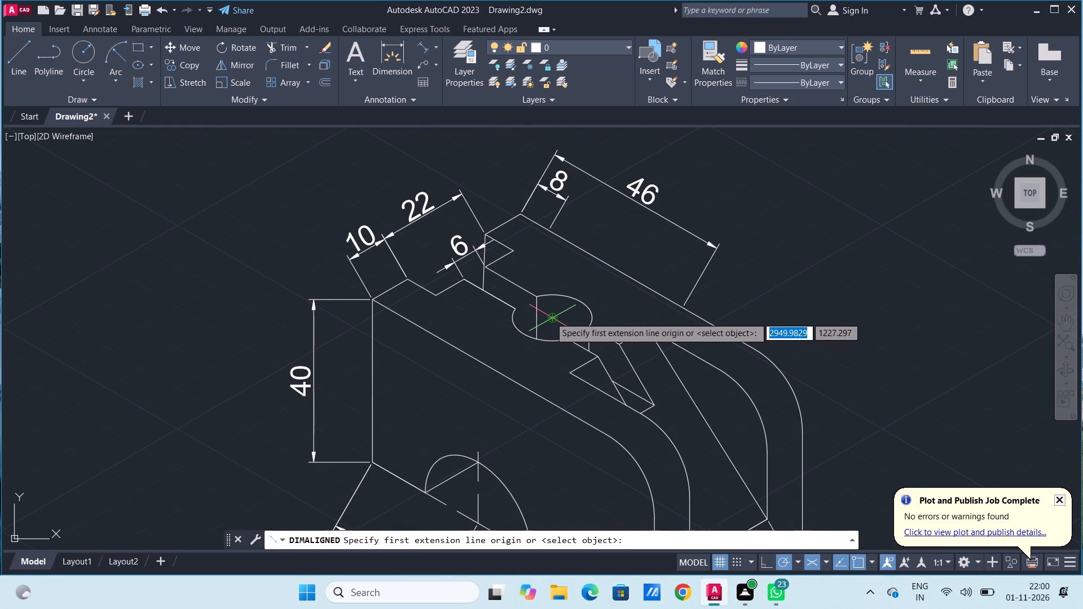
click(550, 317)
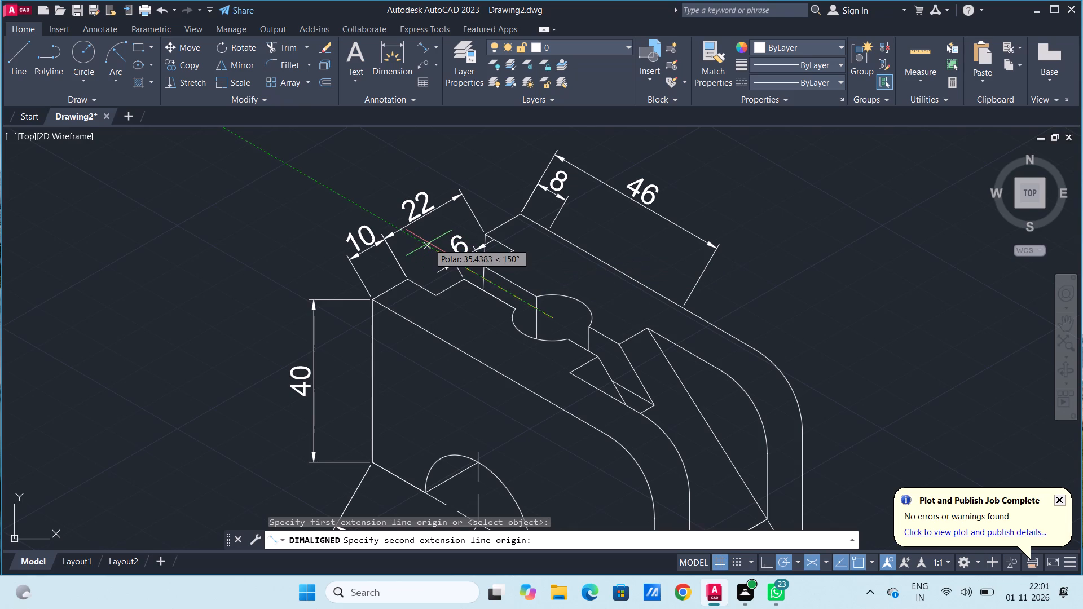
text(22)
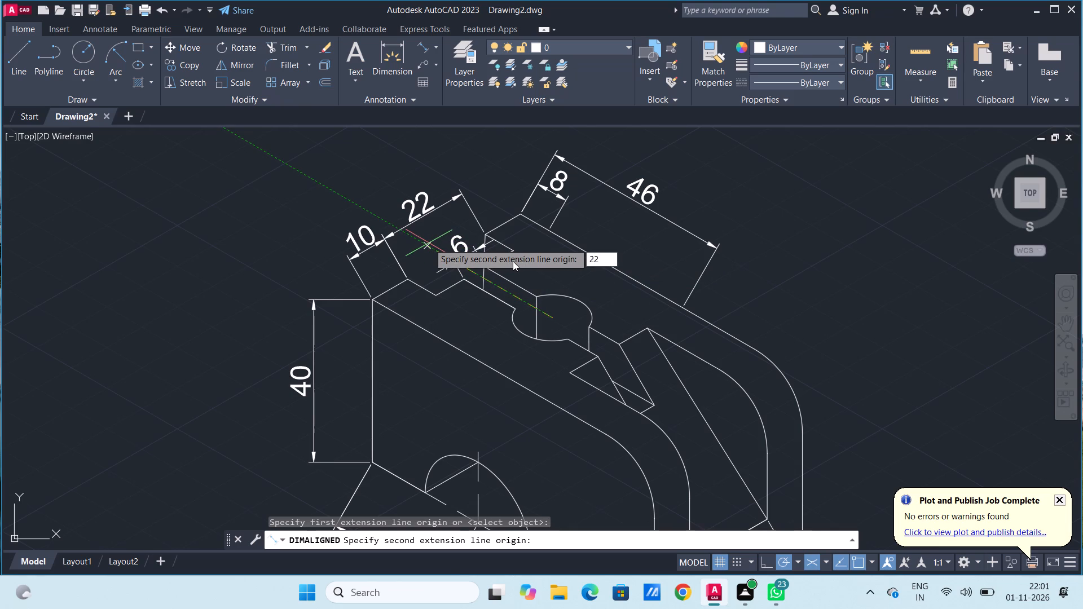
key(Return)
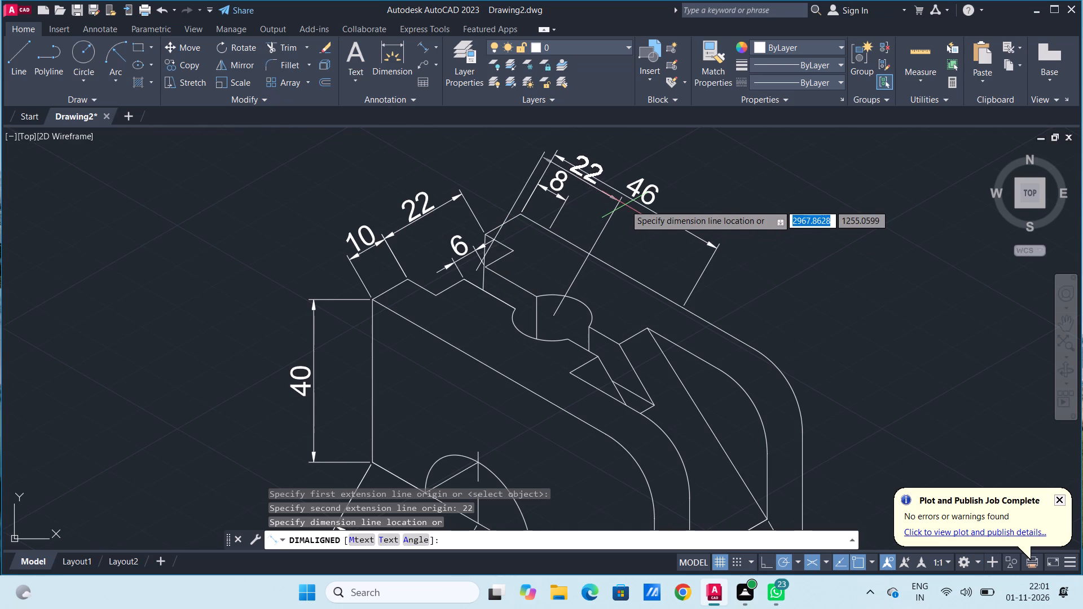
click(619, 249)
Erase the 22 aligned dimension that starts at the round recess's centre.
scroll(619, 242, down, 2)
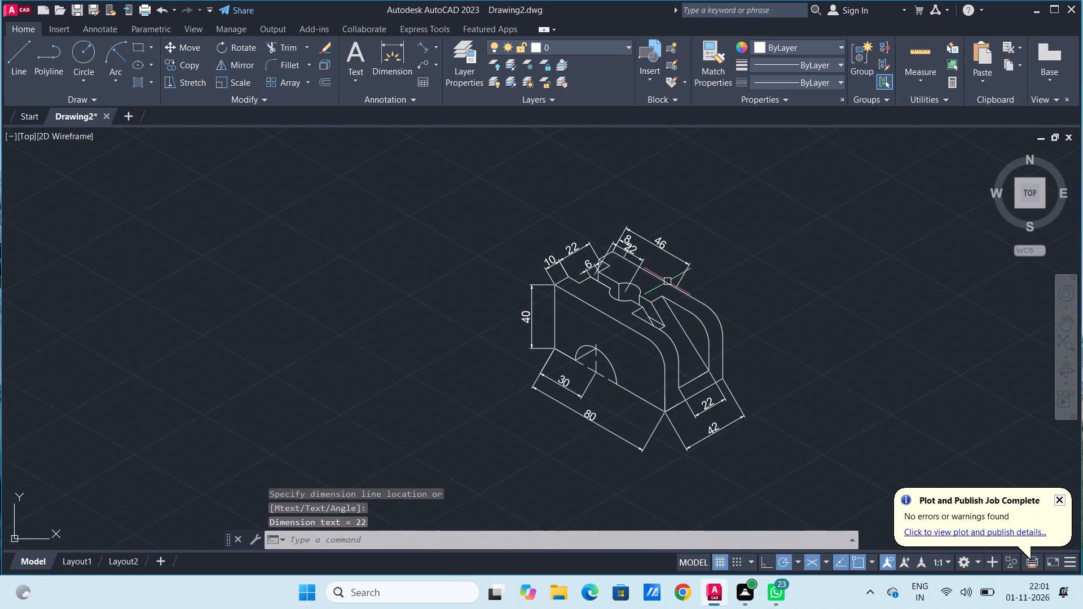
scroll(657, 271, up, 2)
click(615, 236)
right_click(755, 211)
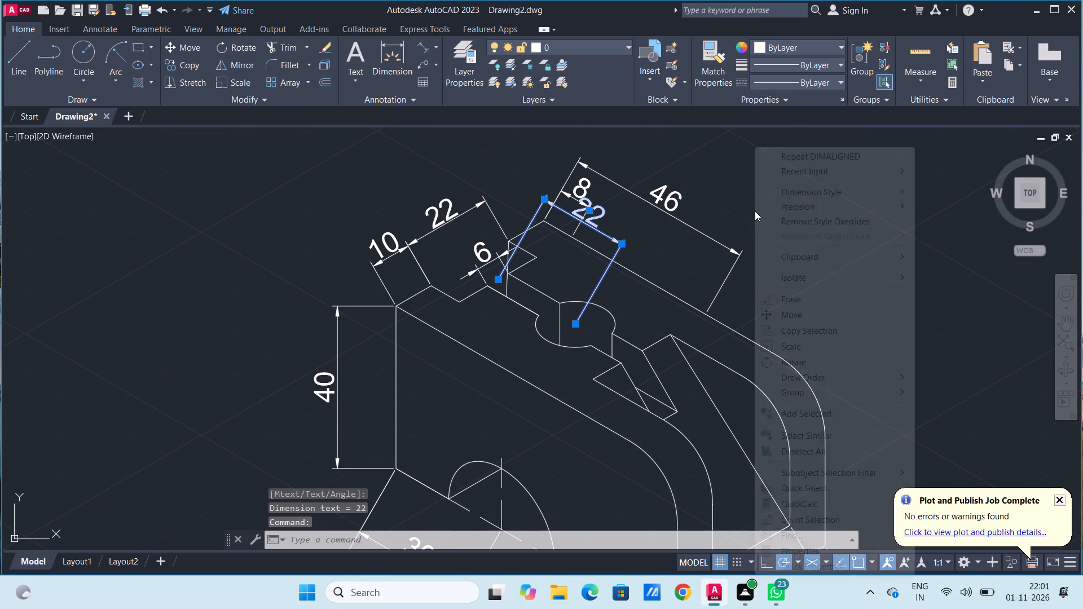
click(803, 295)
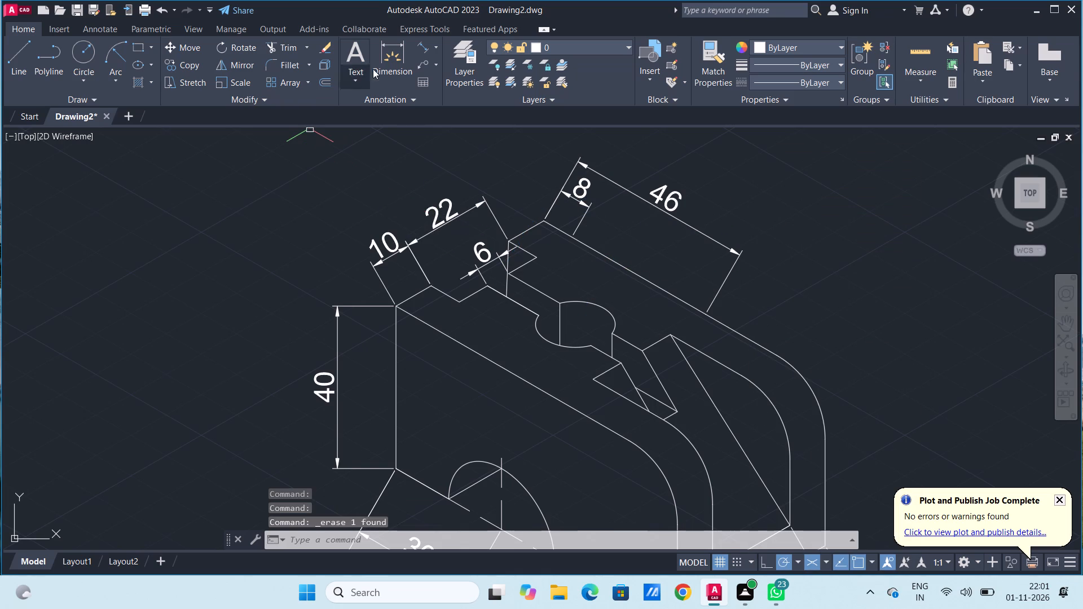
Add a 22 aligned dimension along the back top edge from the end of the 8 dimension, placed in line with it.
click(421, 46)
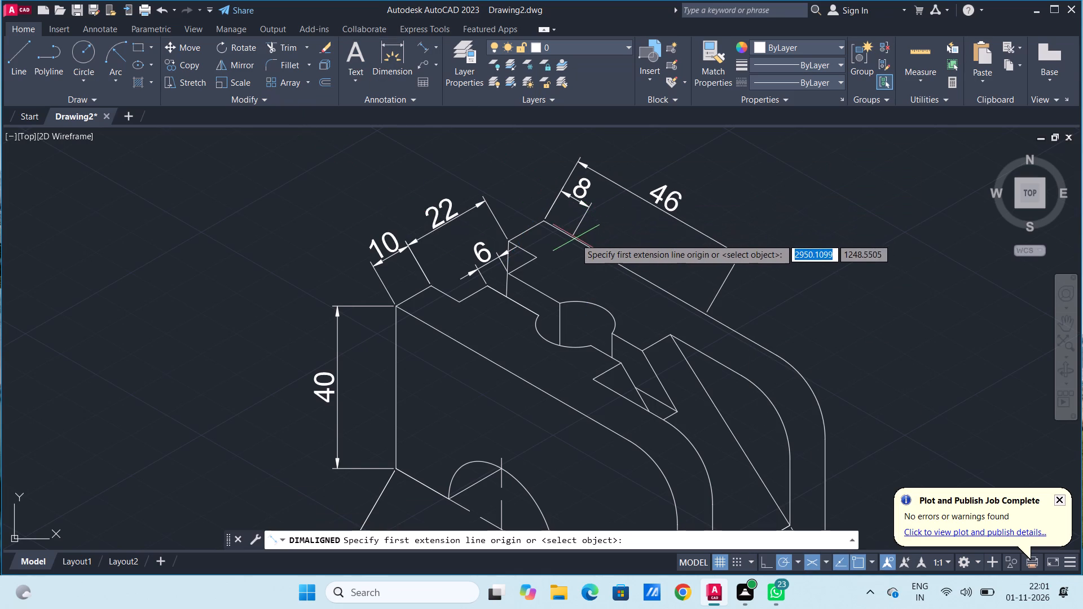
click(571, 236)
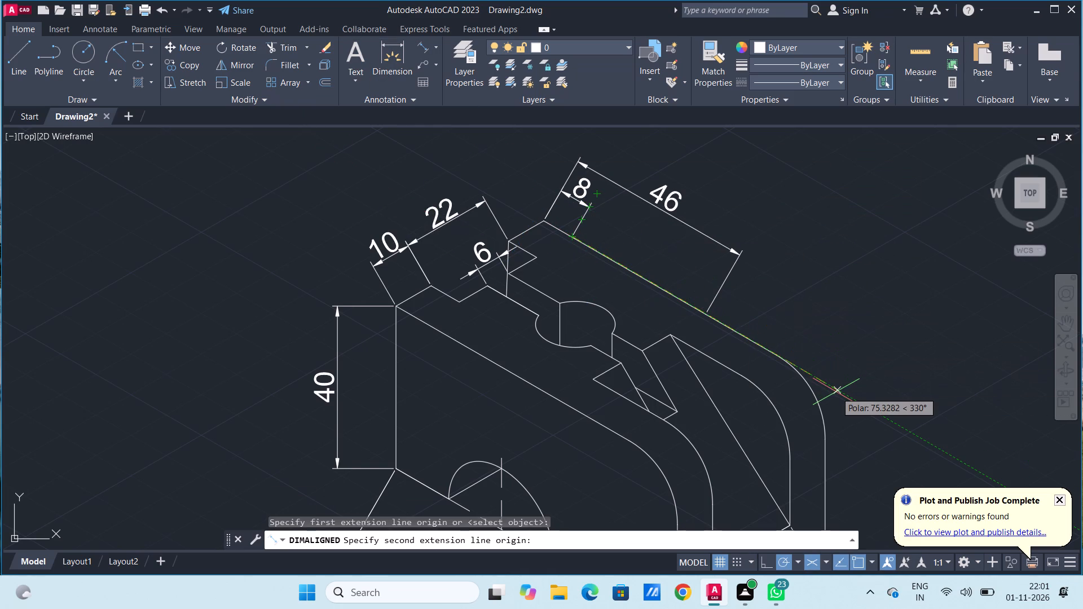
key(2)
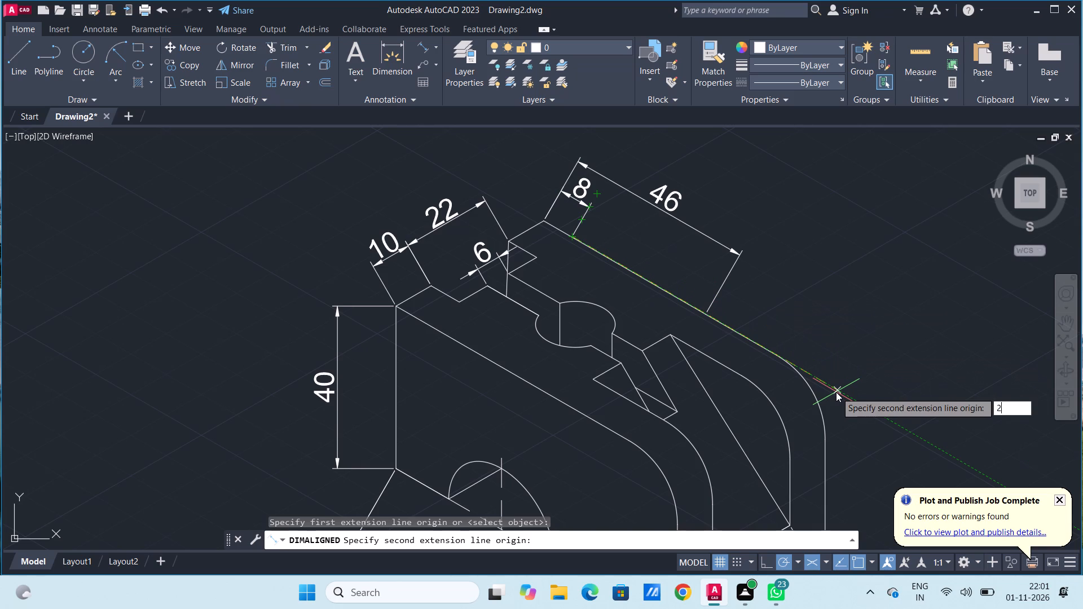
key(2)
key(Return)
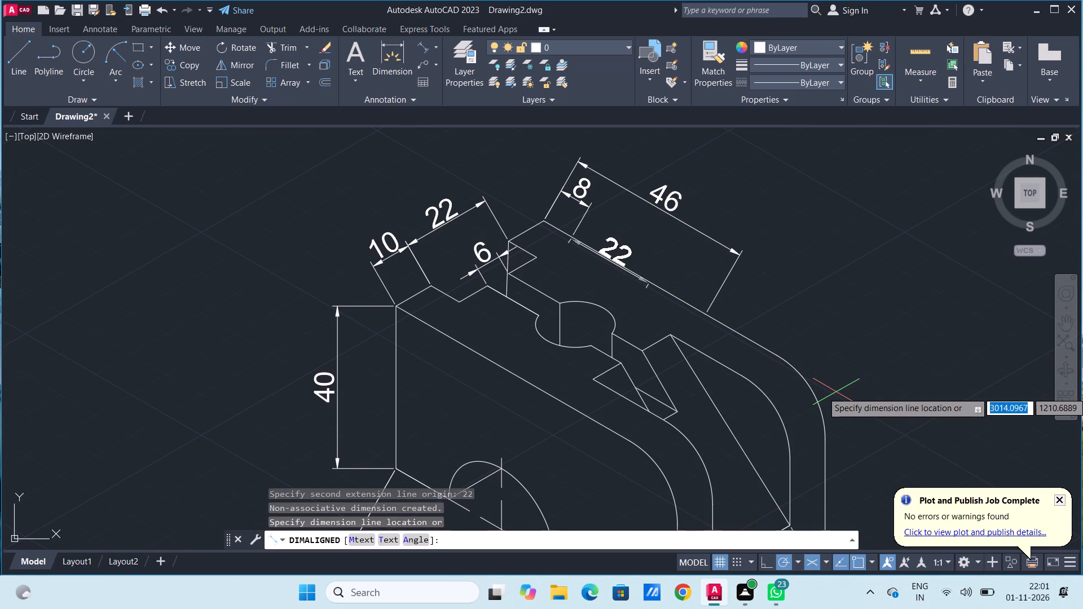
click(768, 306)
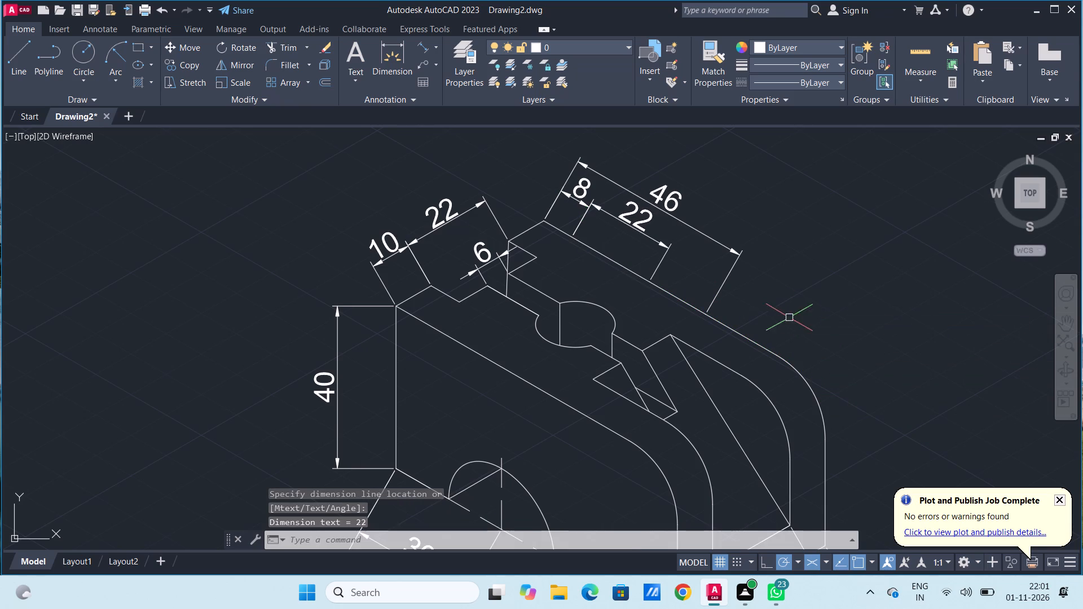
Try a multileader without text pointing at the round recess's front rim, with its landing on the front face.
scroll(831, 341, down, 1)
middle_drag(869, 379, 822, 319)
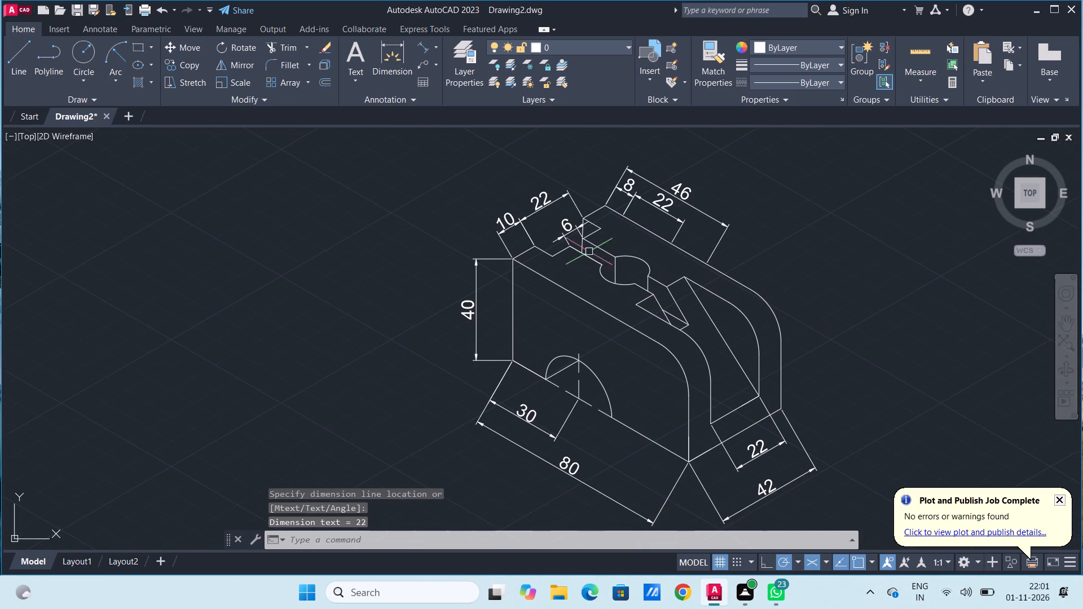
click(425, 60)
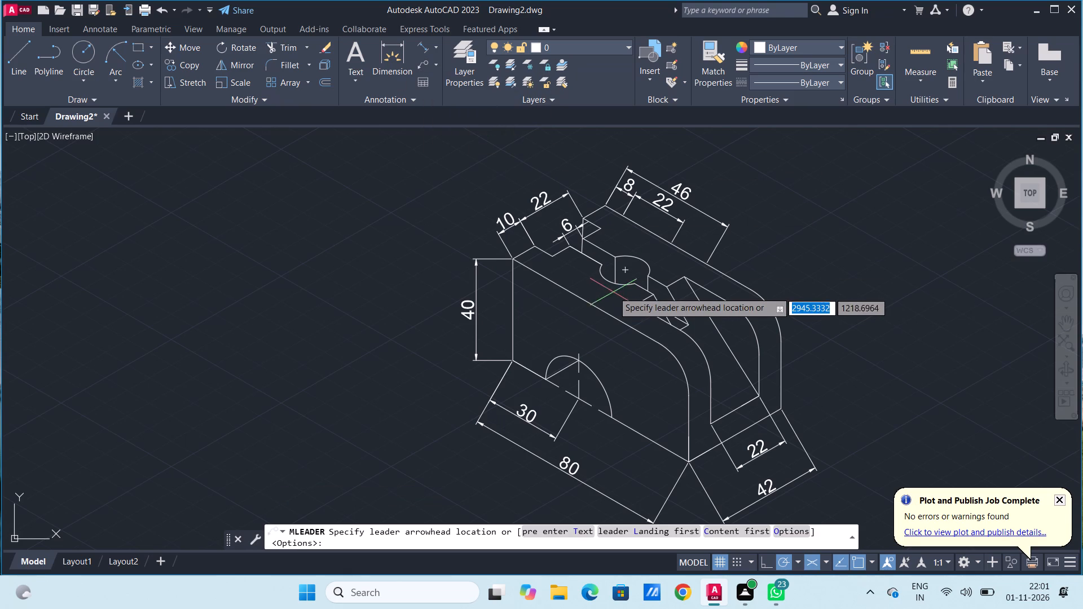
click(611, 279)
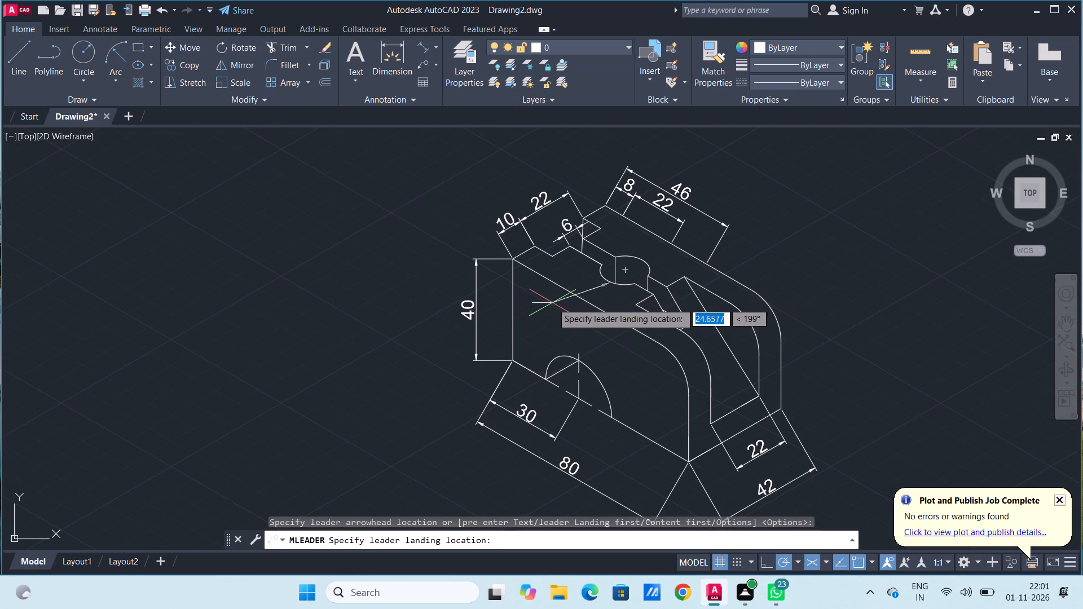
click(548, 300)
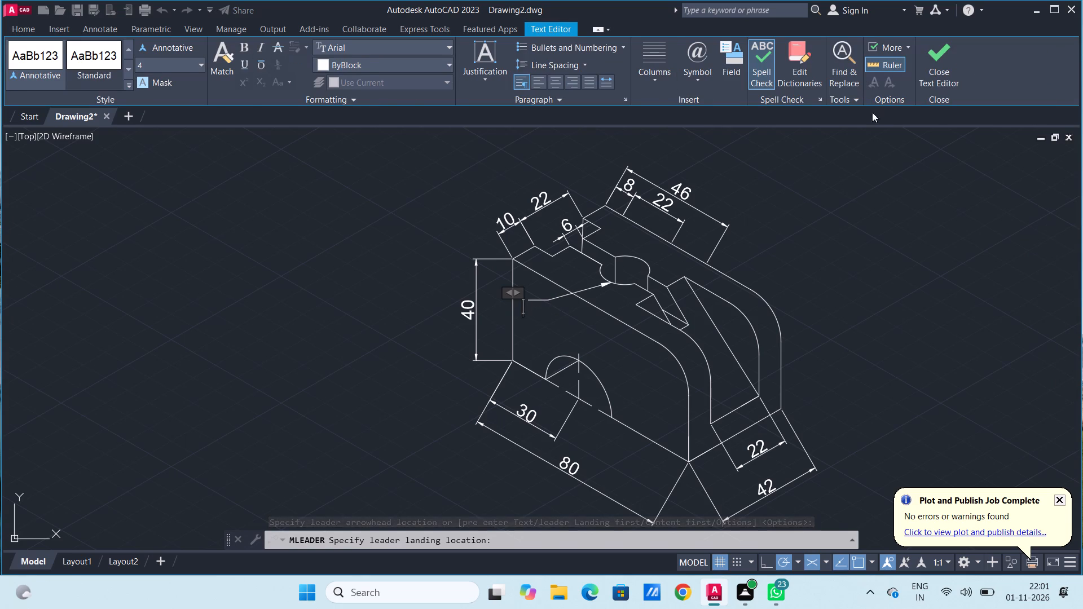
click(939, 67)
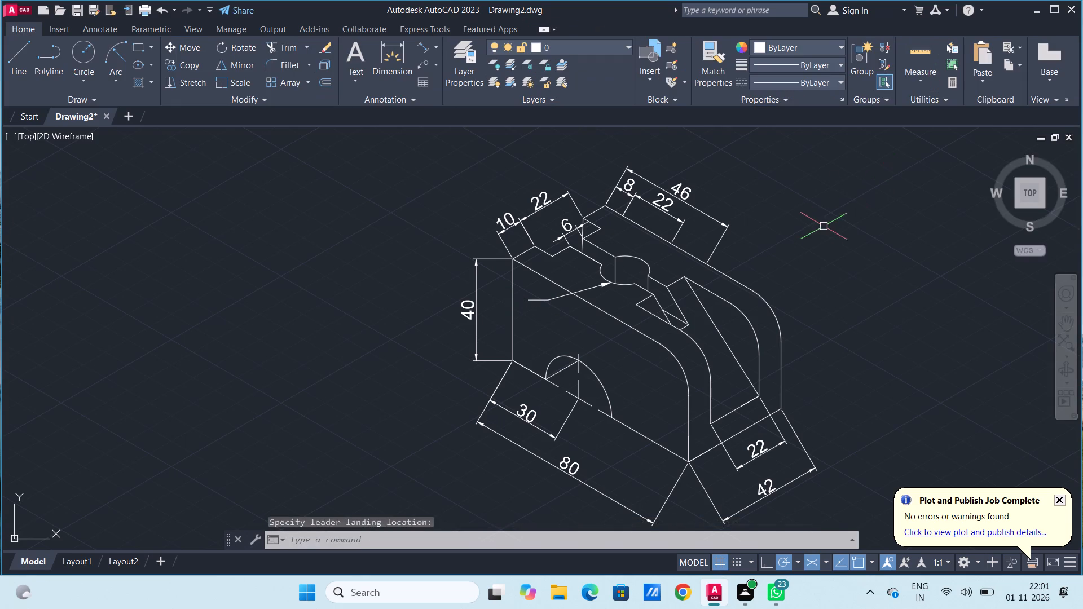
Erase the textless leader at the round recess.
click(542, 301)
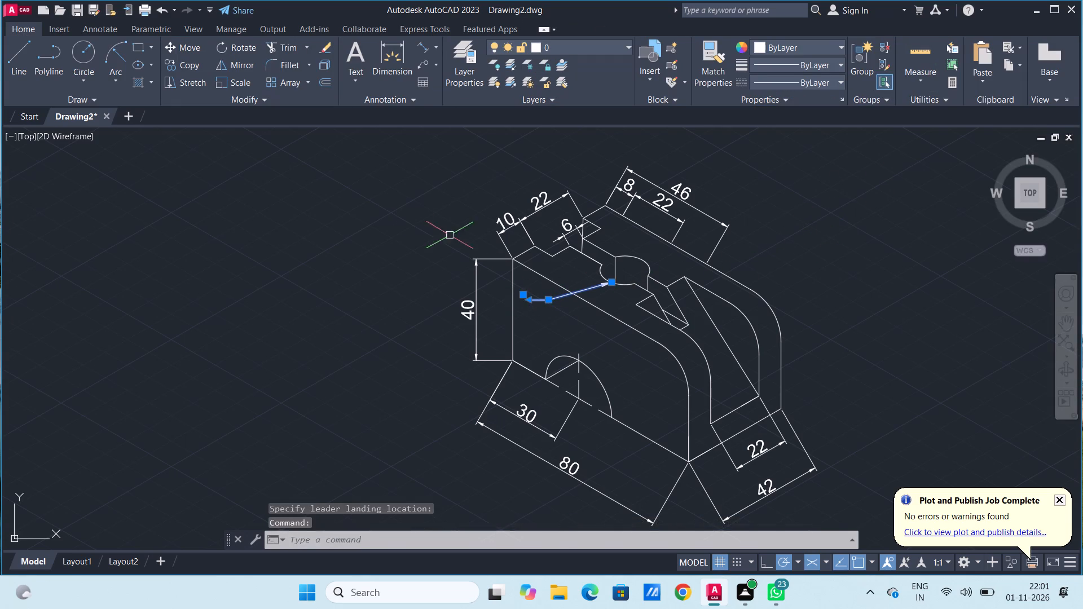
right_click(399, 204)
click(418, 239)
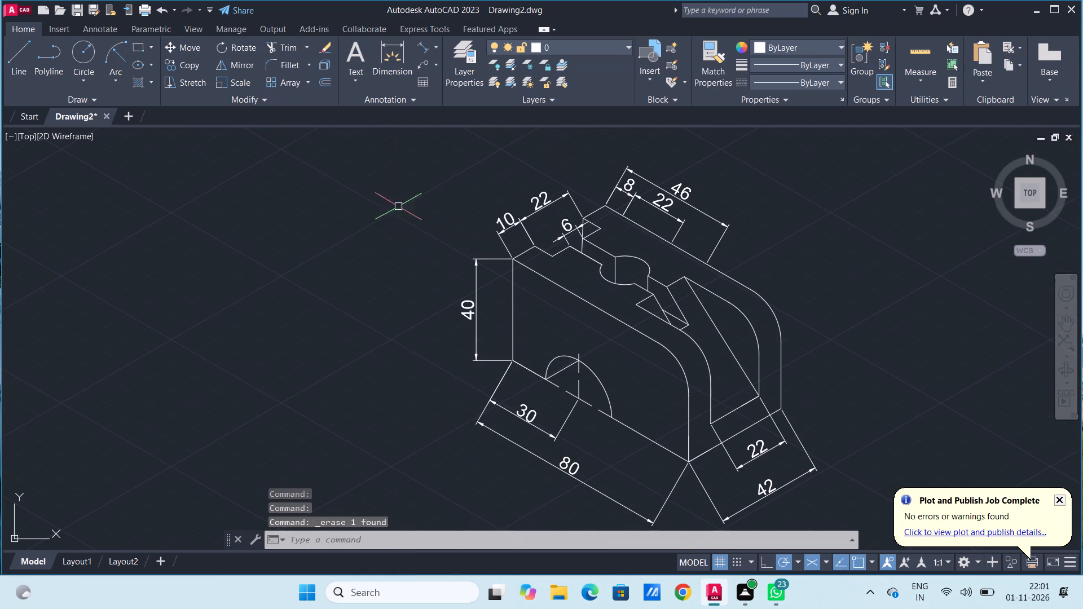
Add a multileader from the midpoint of the round recess's back rim to the front face, with the text D16.
click(422, 62)
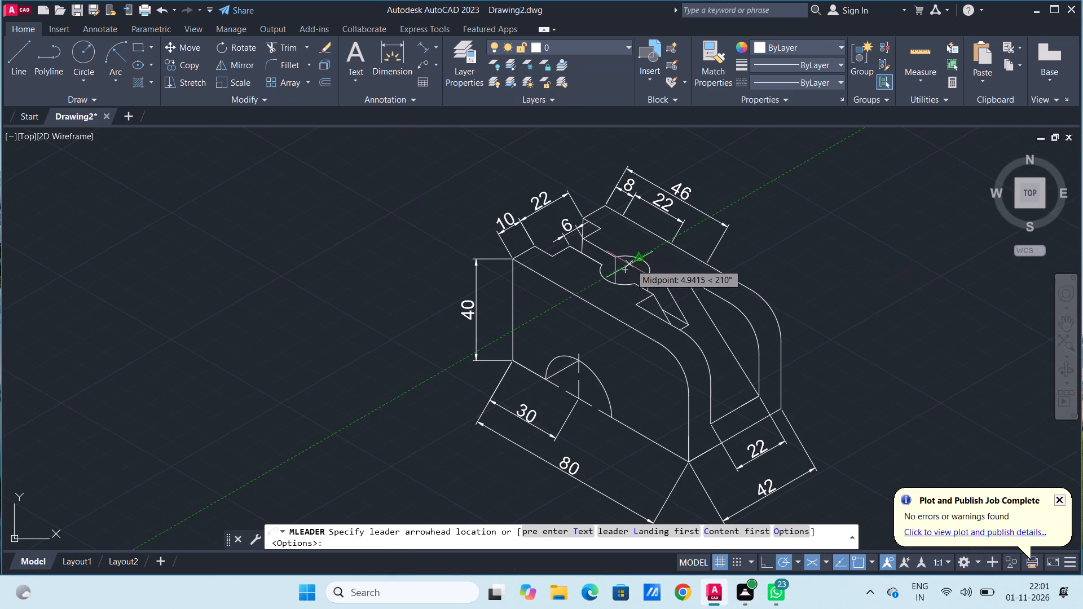
click(636, 257)
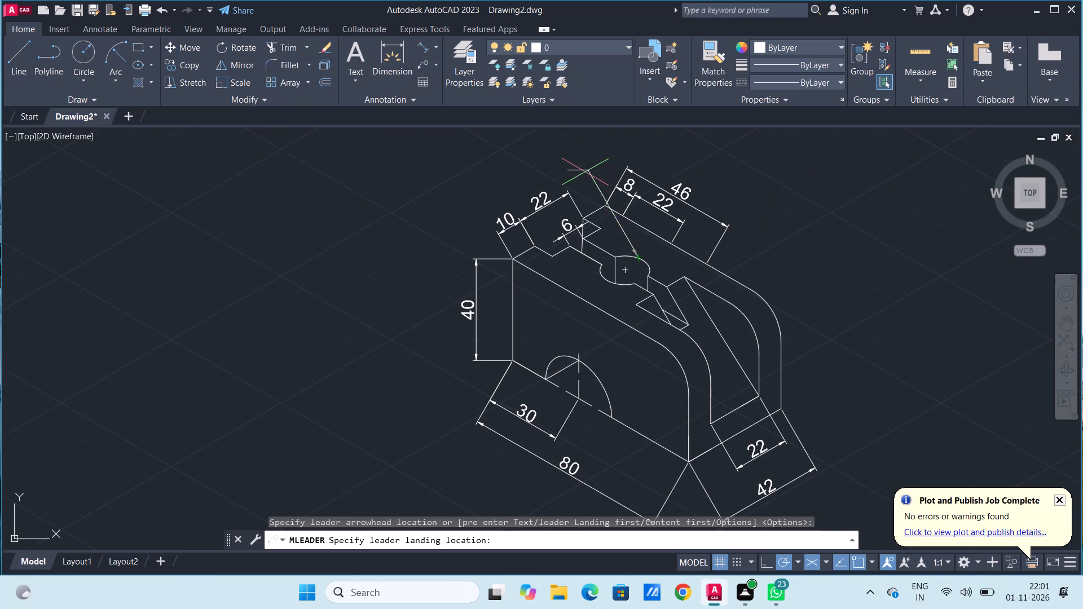
click(602, 324)
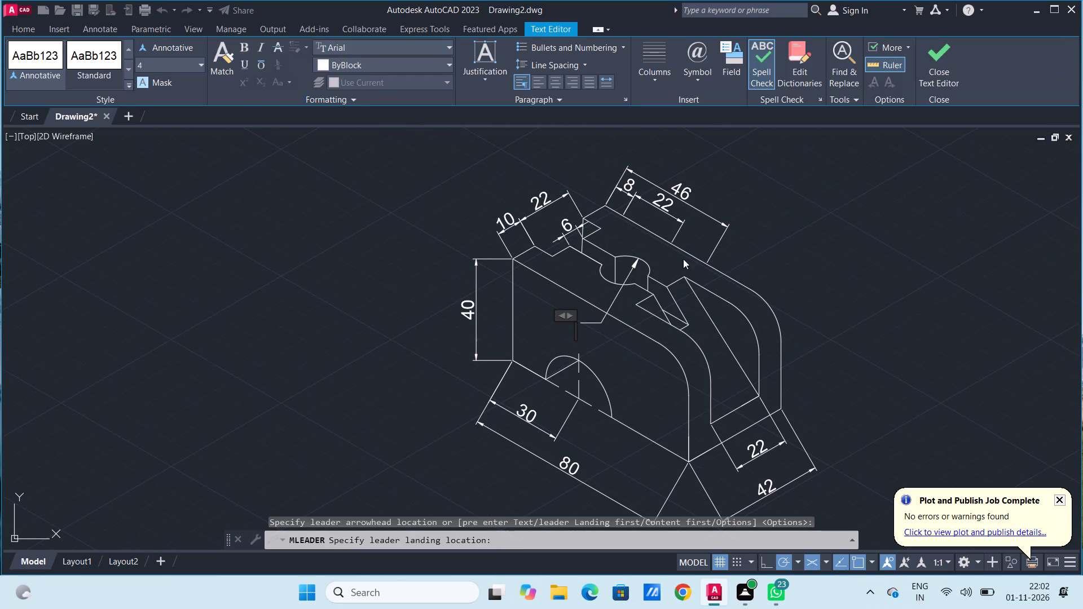
key(d)
key(BackSpace)
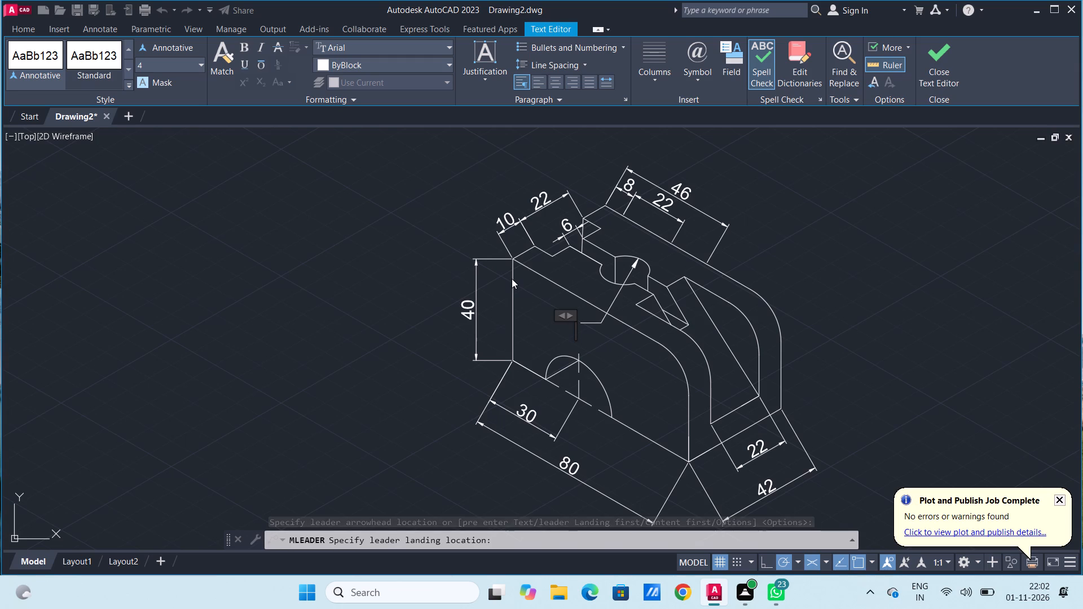
key(d)
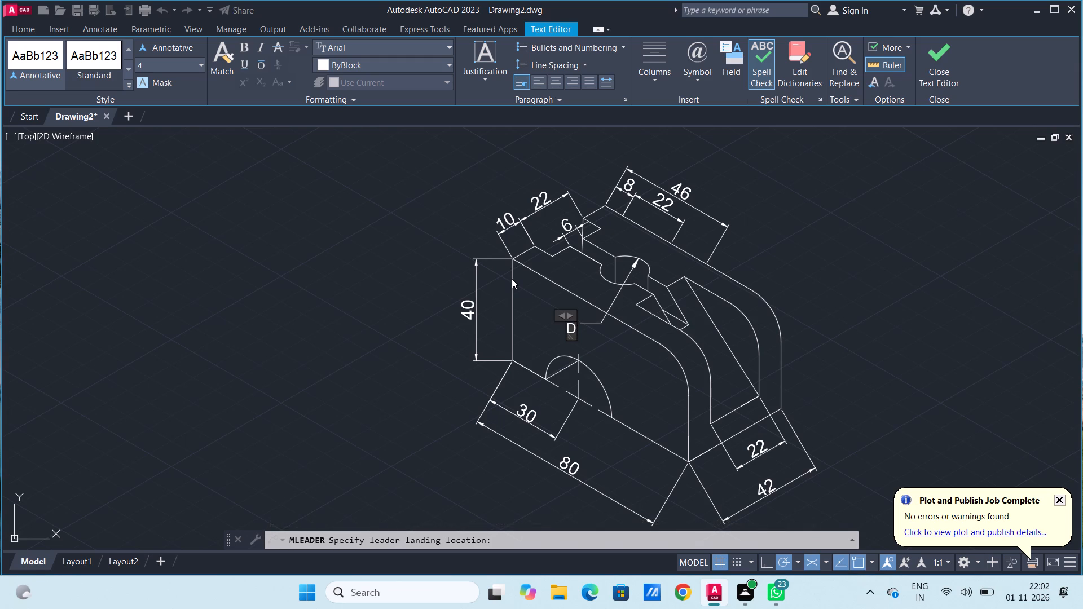
text(16)
click(935, 74)
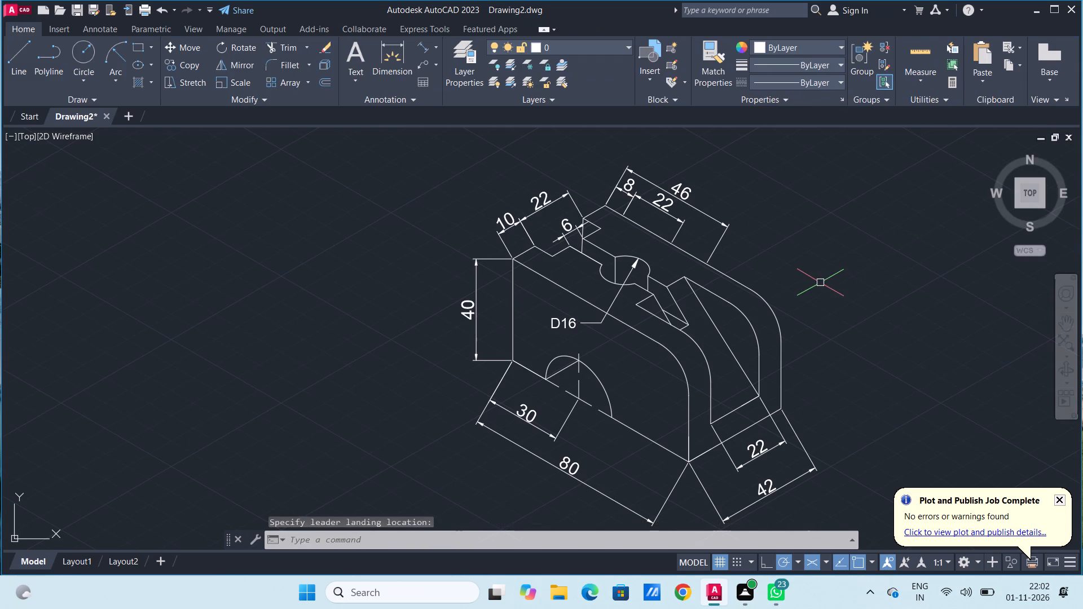
Add a 10 vertical aligned dimension downward from the round recess's rim end nearest the rounded end, placed toward the back rounded corner.
scroll(820, 283, down, 1)
scroll(818, 335, up, 1)
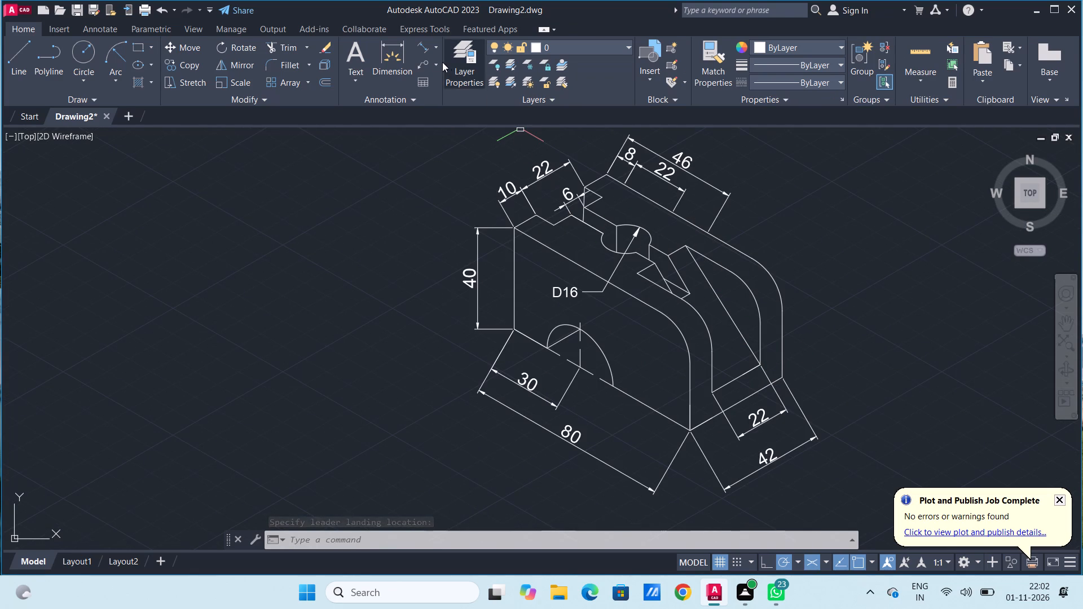
click(420, 42)
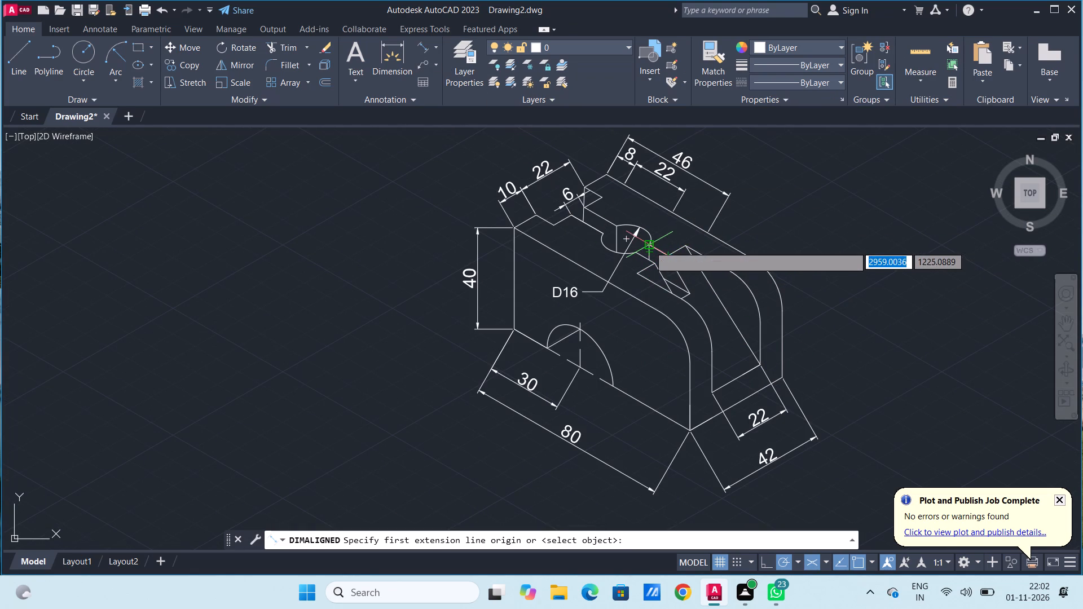
click(649, 246)
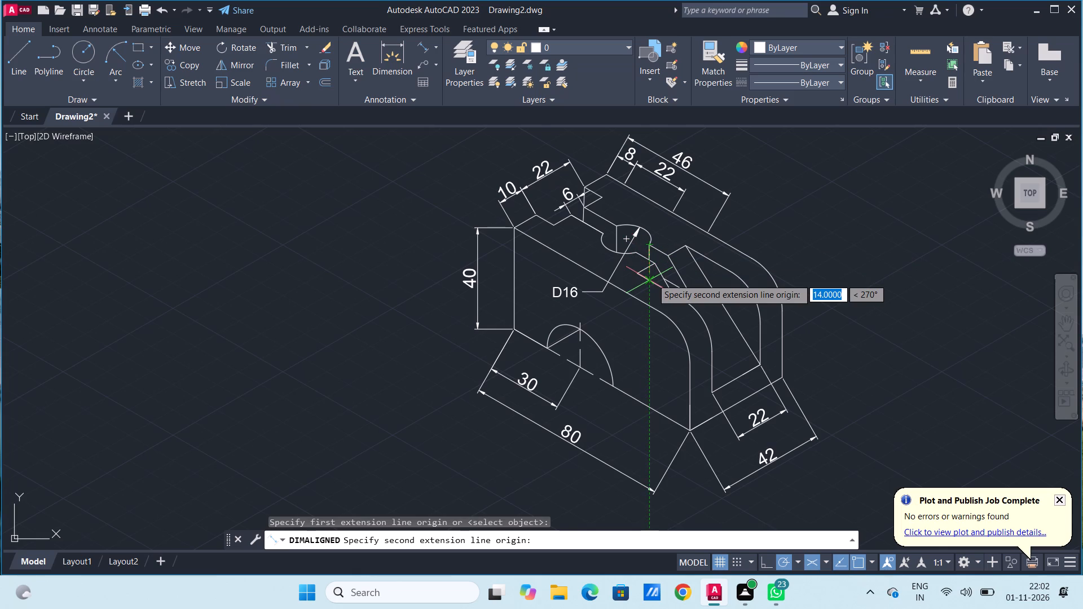
text(10)
key(Return)
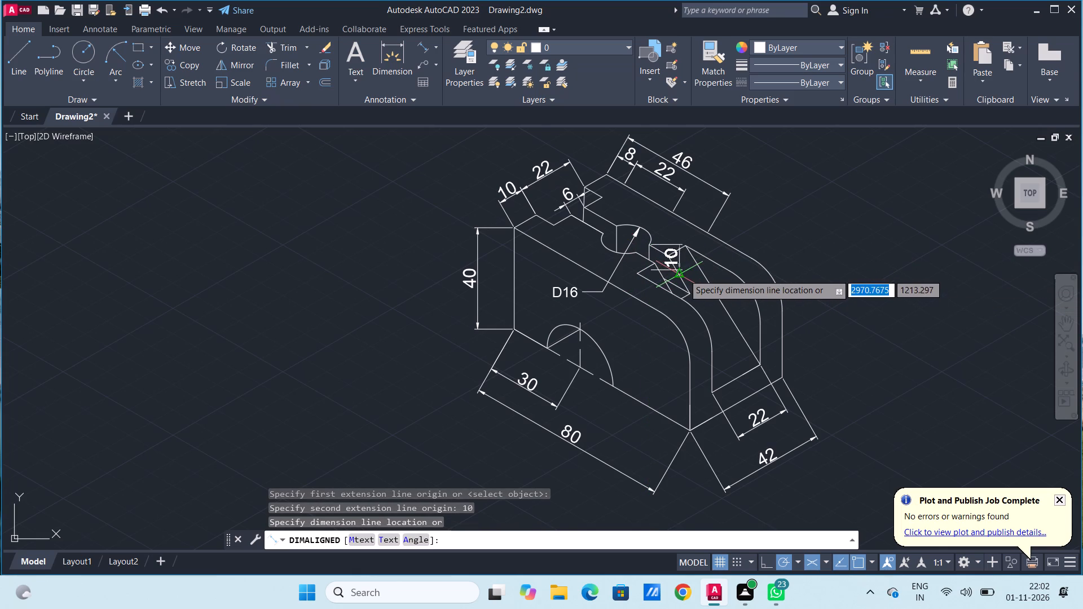
click(720, 261)
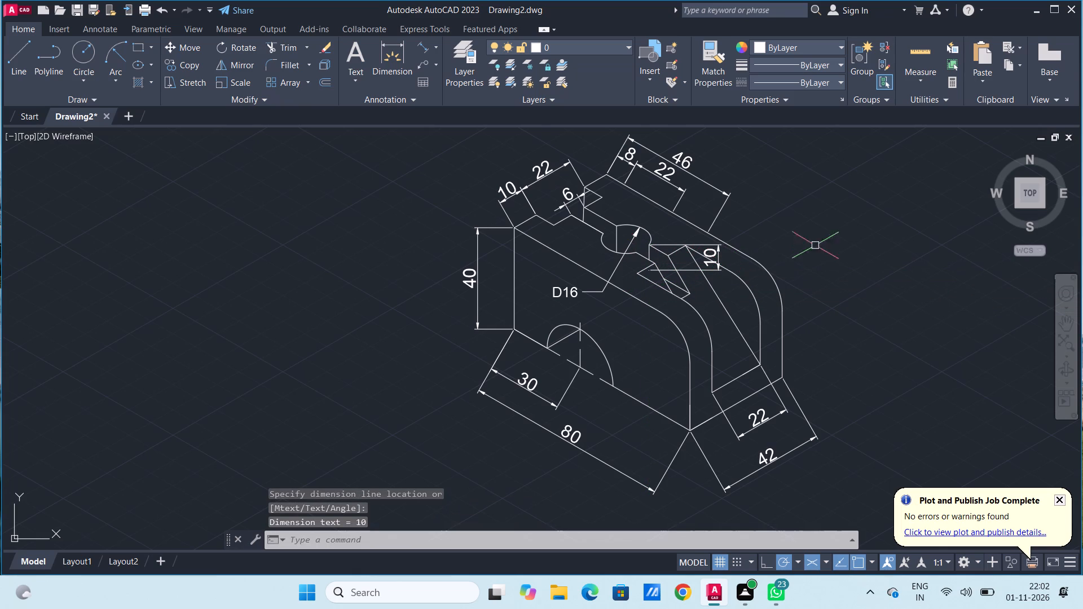
Add a multileader pointing at the back rounded corner's outer arc, with the text R24 placed outside the block.
scroll(857, 248, down, 1)
middle_drag(855, 251, 712, 284)
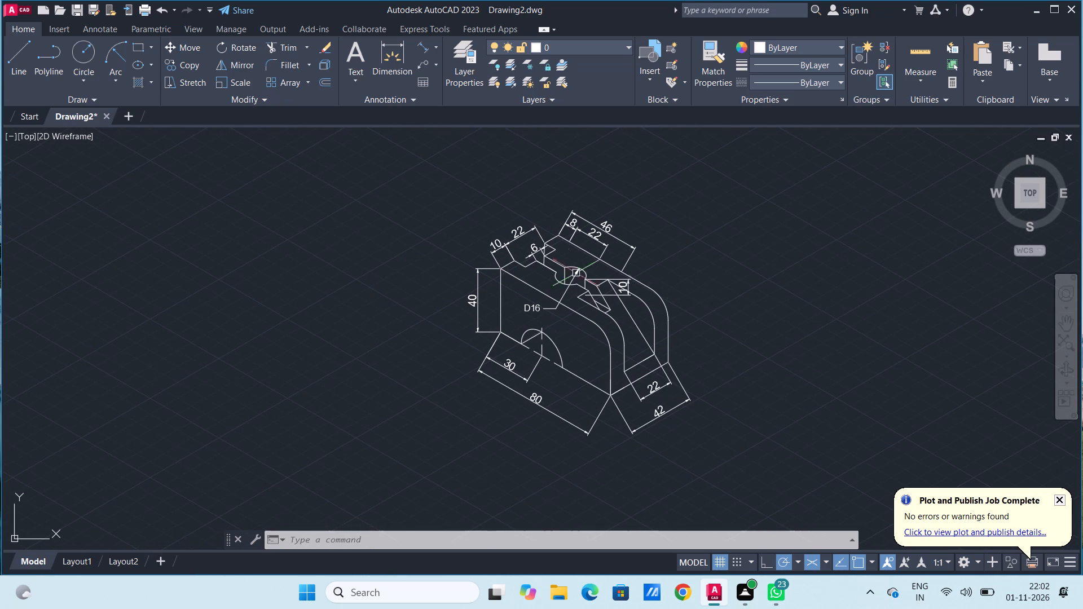
click(420, 64)
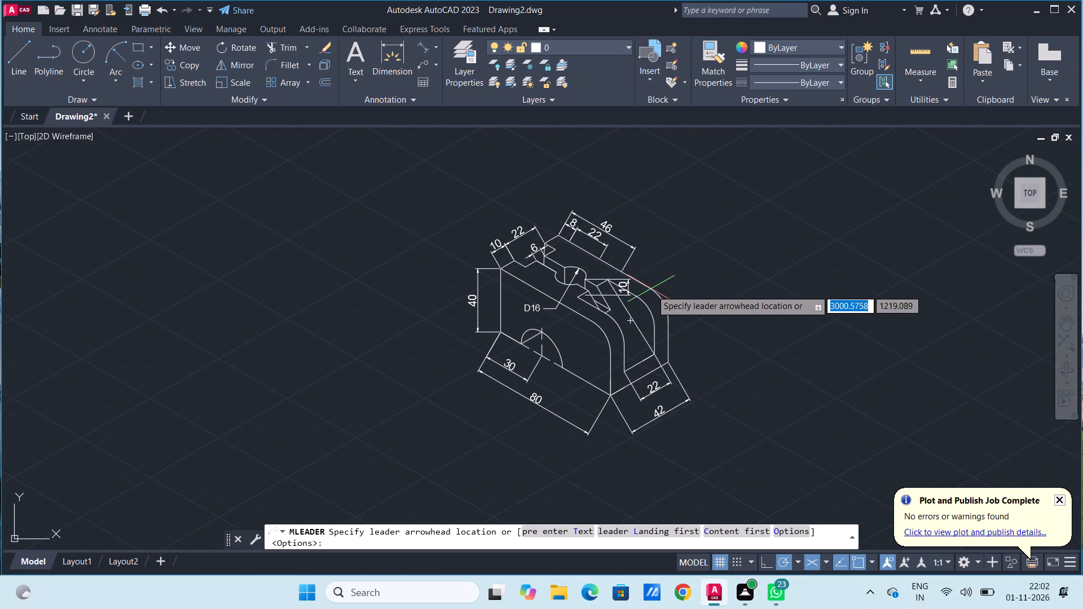
click(661, 297)
click(686, 266)
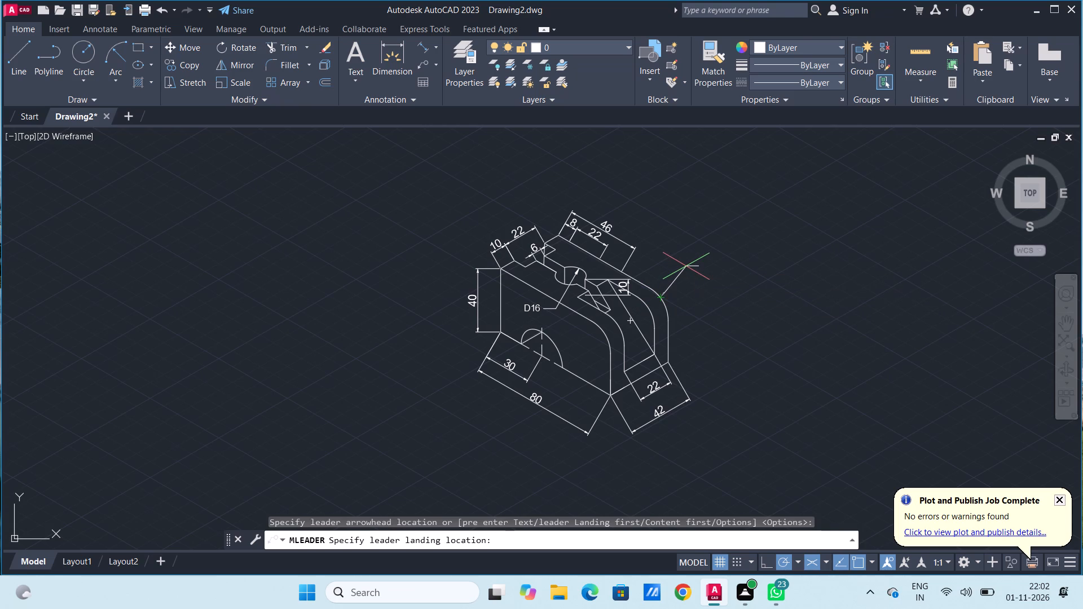
key(r)
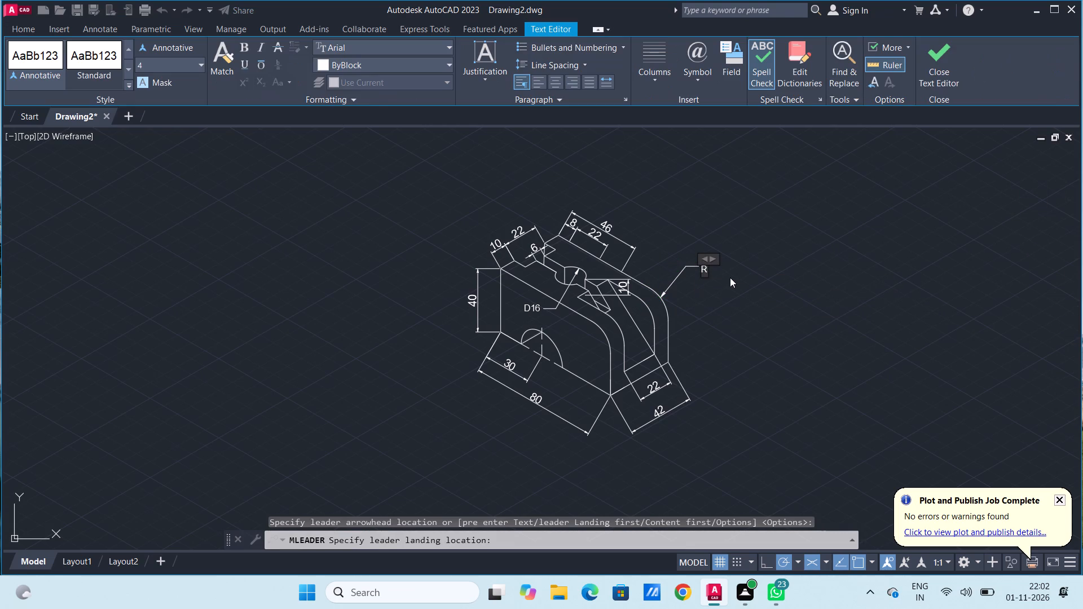
text(24)
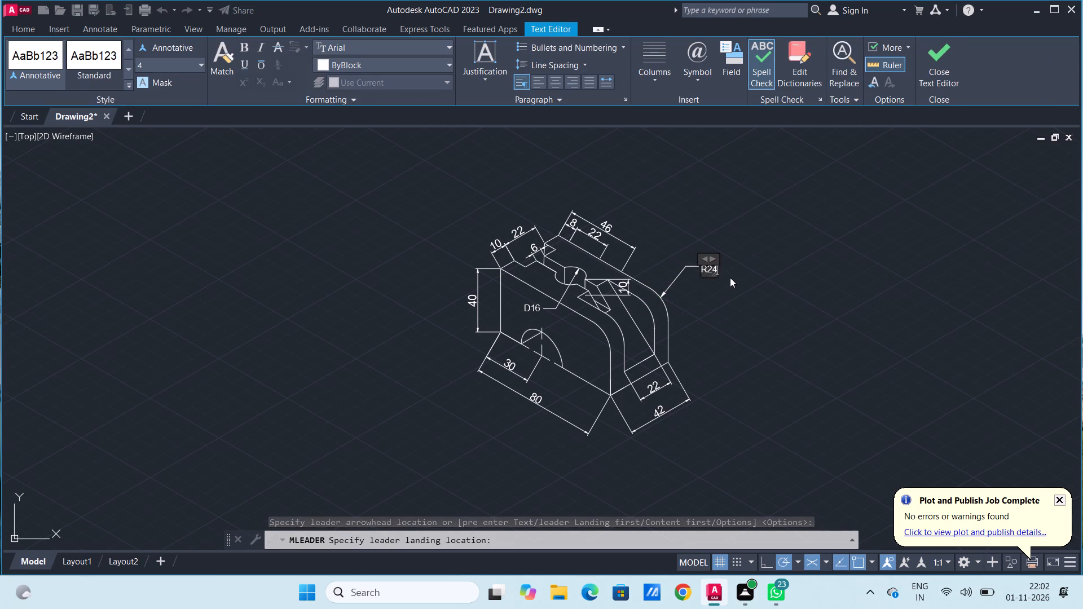
click(938, 60)
scroll(737, 304, down, 1)
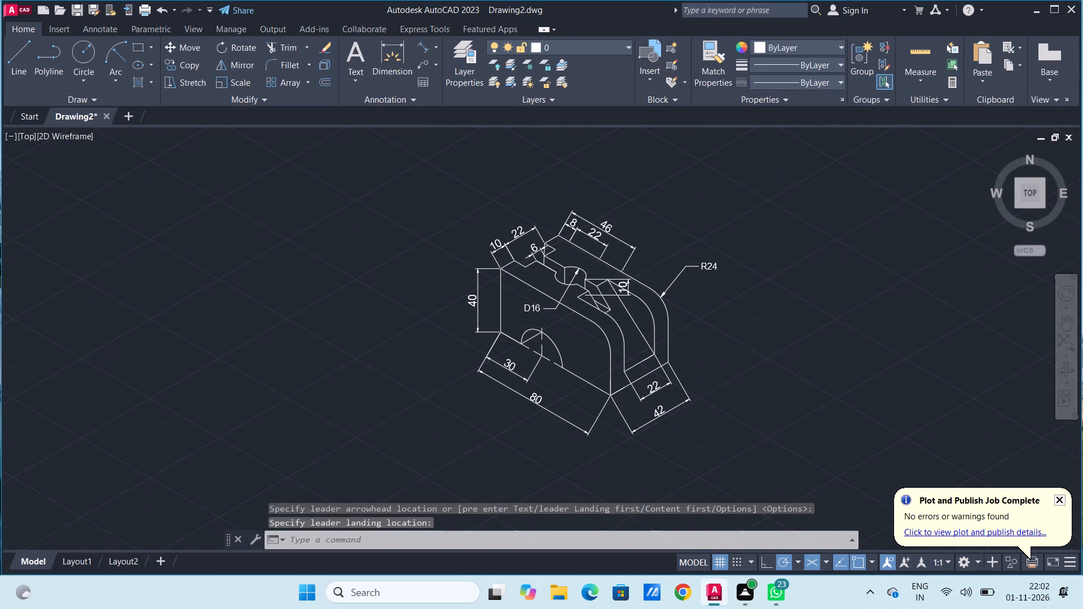
scroll(737, 304, up, 1)
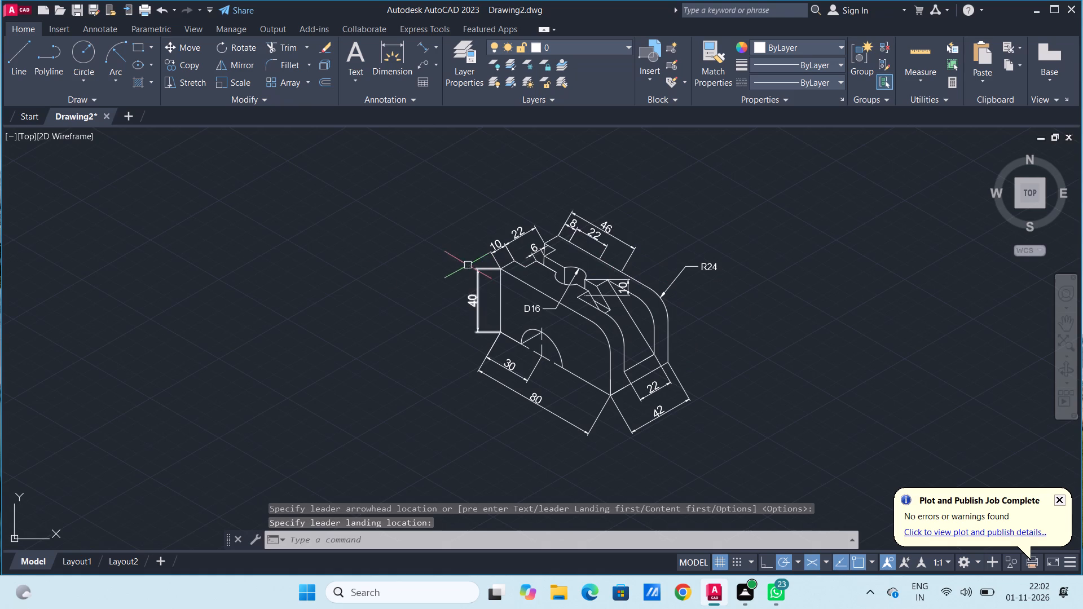
key(Escape)
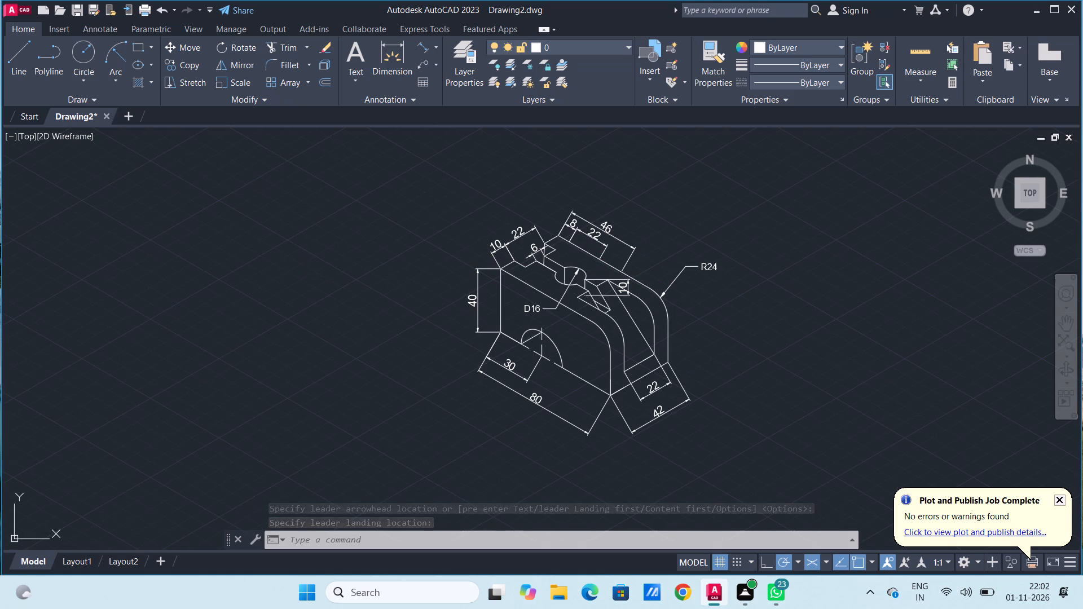
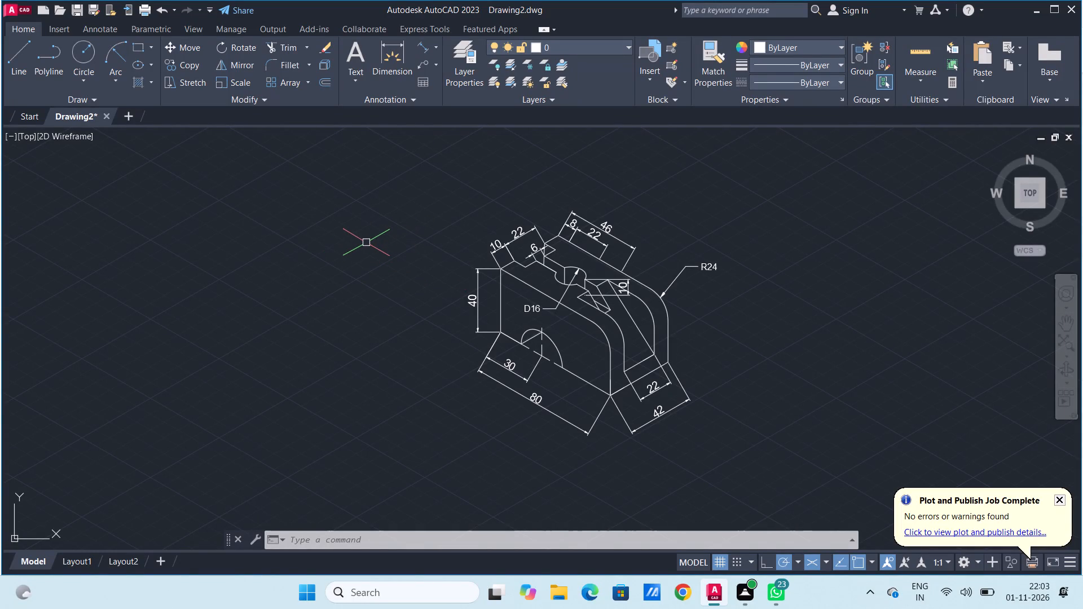
Save the drawing in the Documents folder under the name T-Slot Saddle Guide Block.
key(ctrl+s)
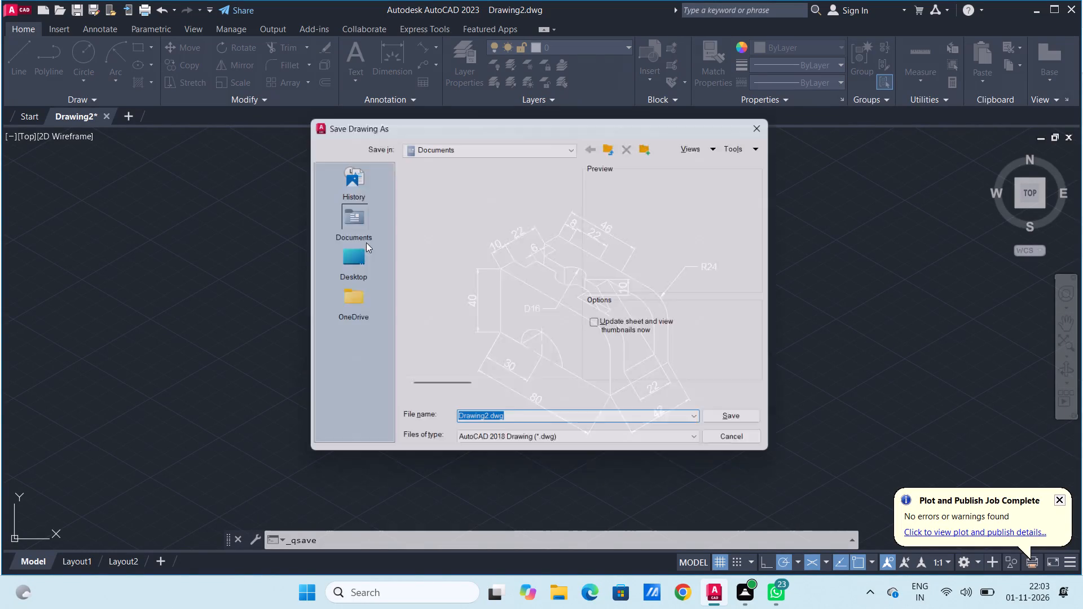
key(ctrl+v)
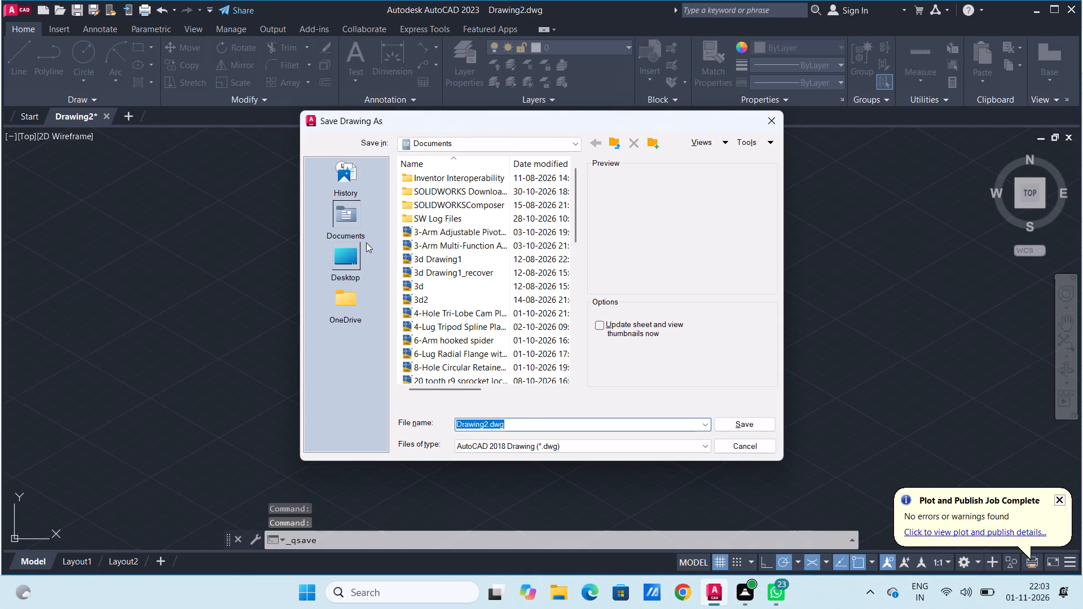
click(758, 421)
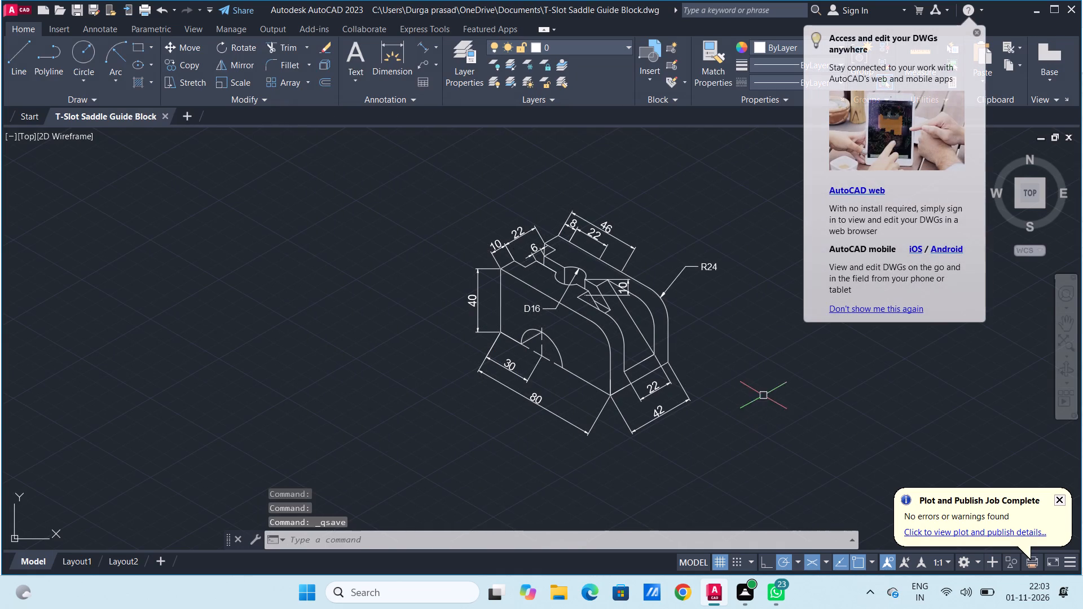
Turn off log file recording with the LOGFILEOFF command.
click(563, 537)
text(lo)
key(g)
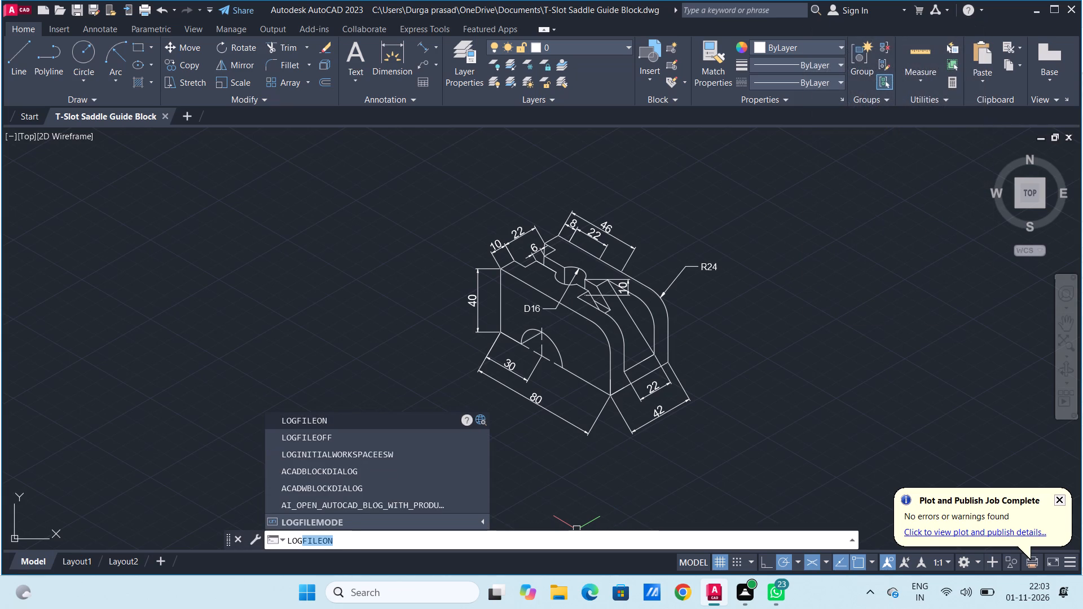
click(347, 434)
Set up a plot with DWG To PDF.pc3, ISO expand A4 (297.00 x 210.00 MM) paper, landscape orientation and a centred plot.
click(375, 544)
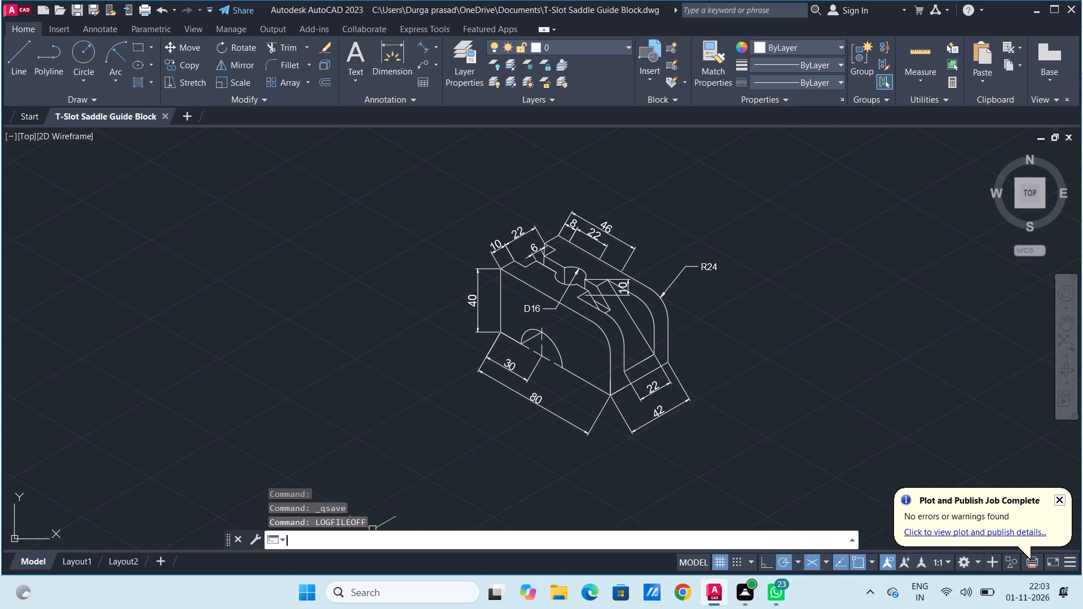
text(plot)
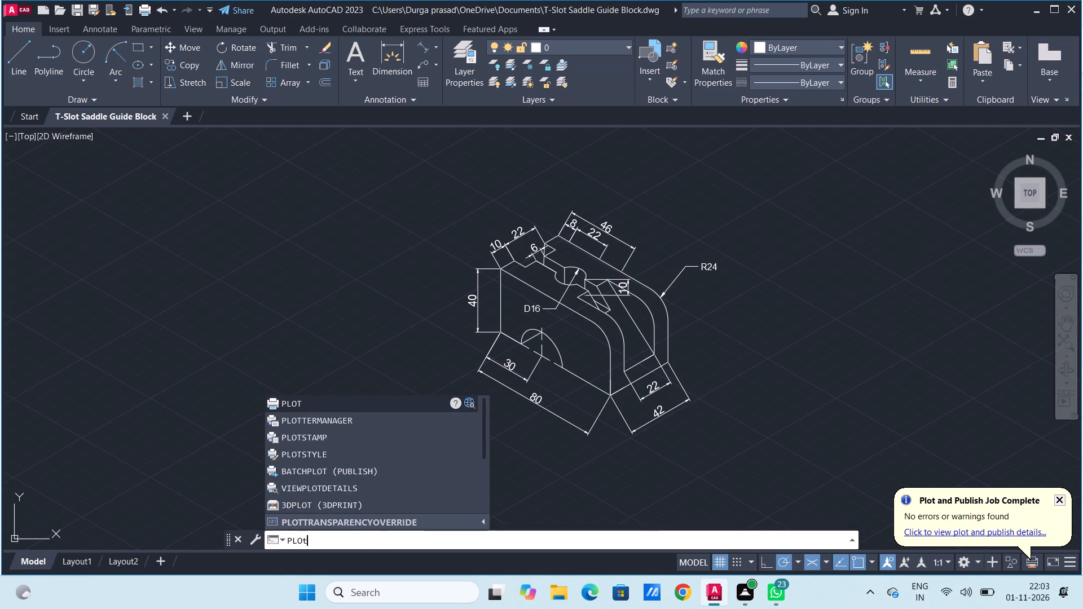
key(Return)
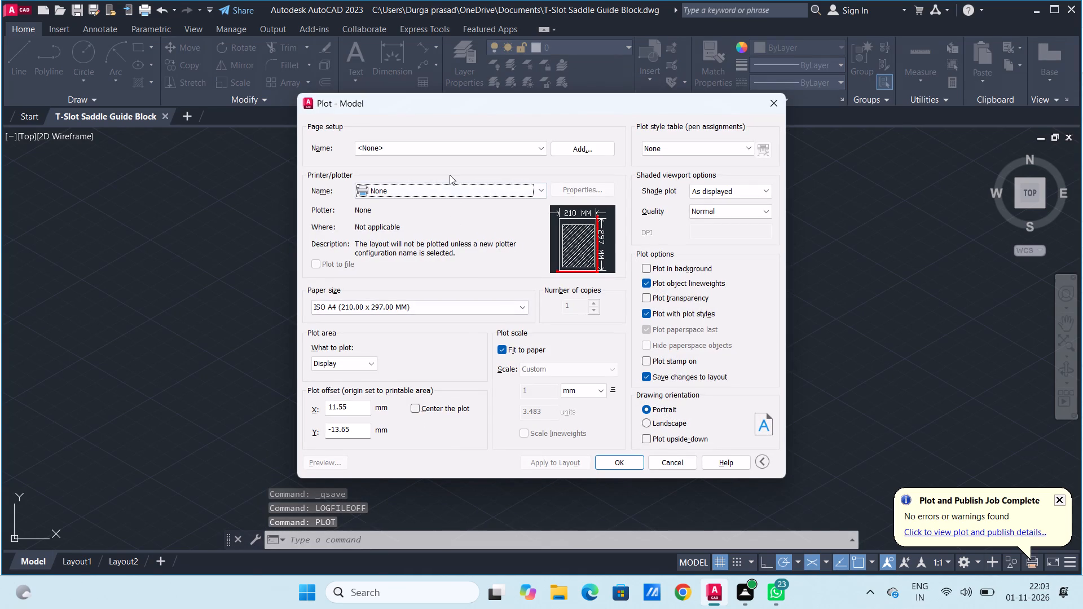
click(450, 186)
click(419, 329)
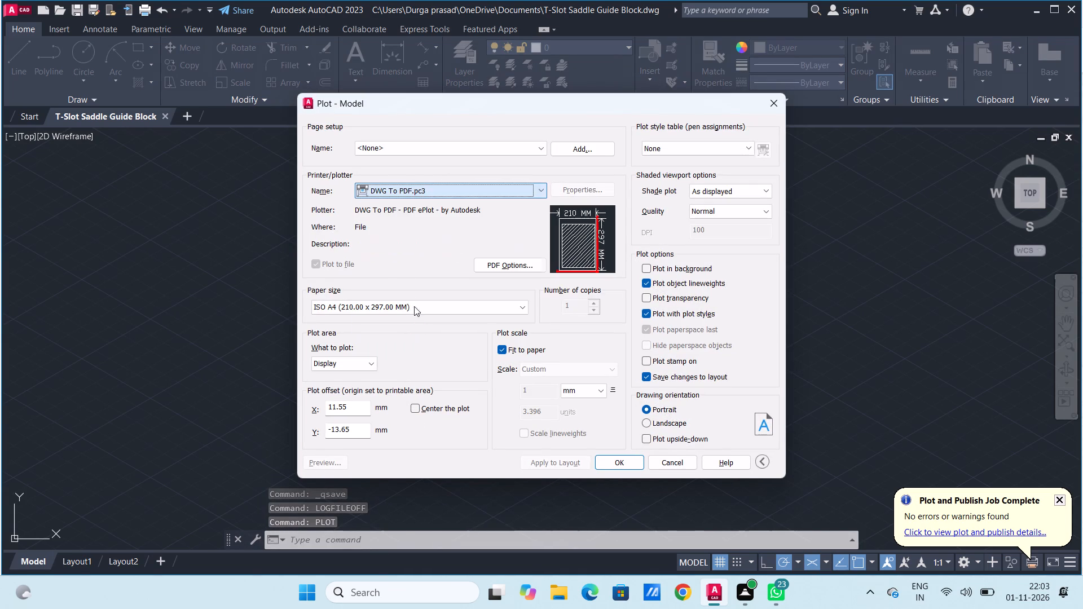
click(398, 306)
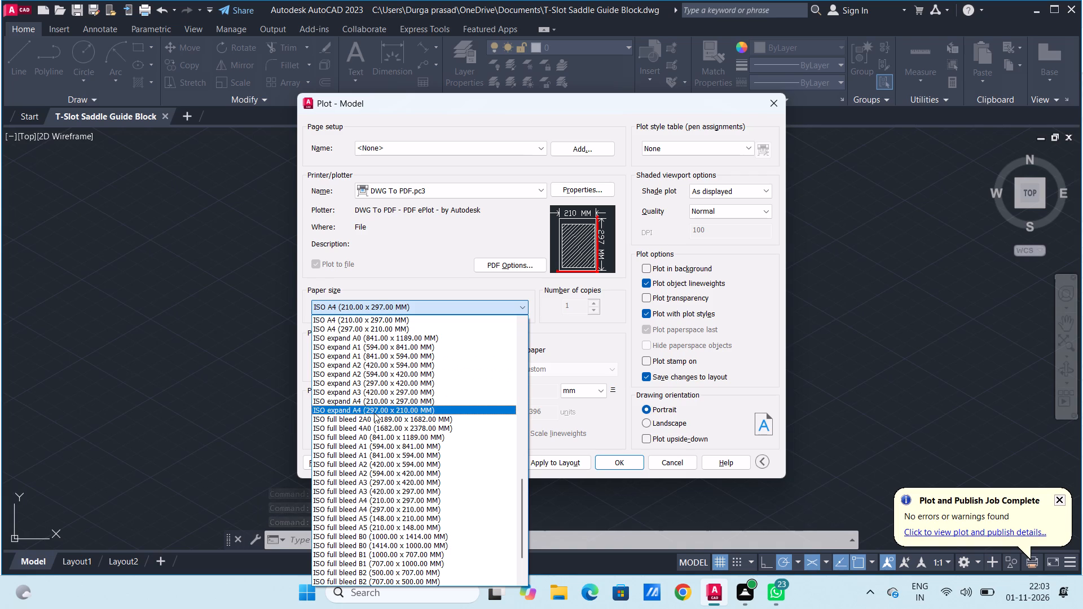
click(375, 407)
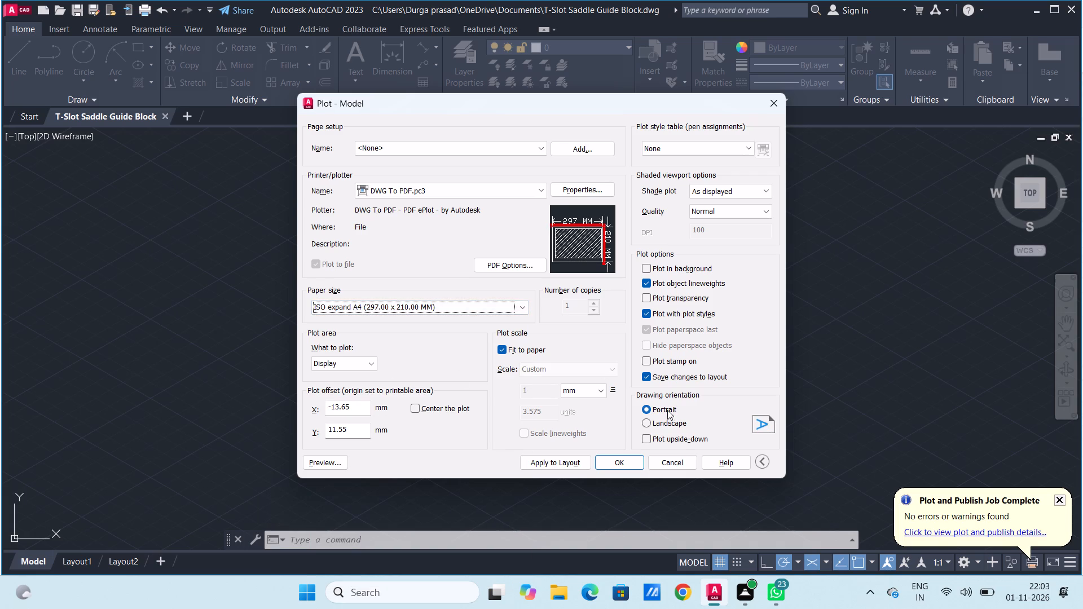
click(648, 423)
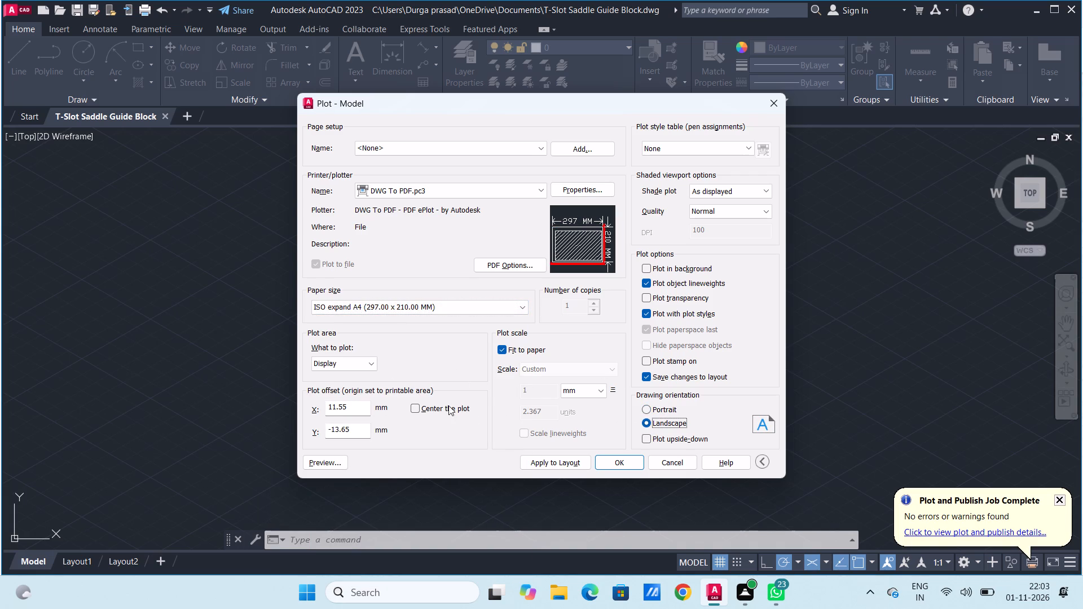
click(413, 409)
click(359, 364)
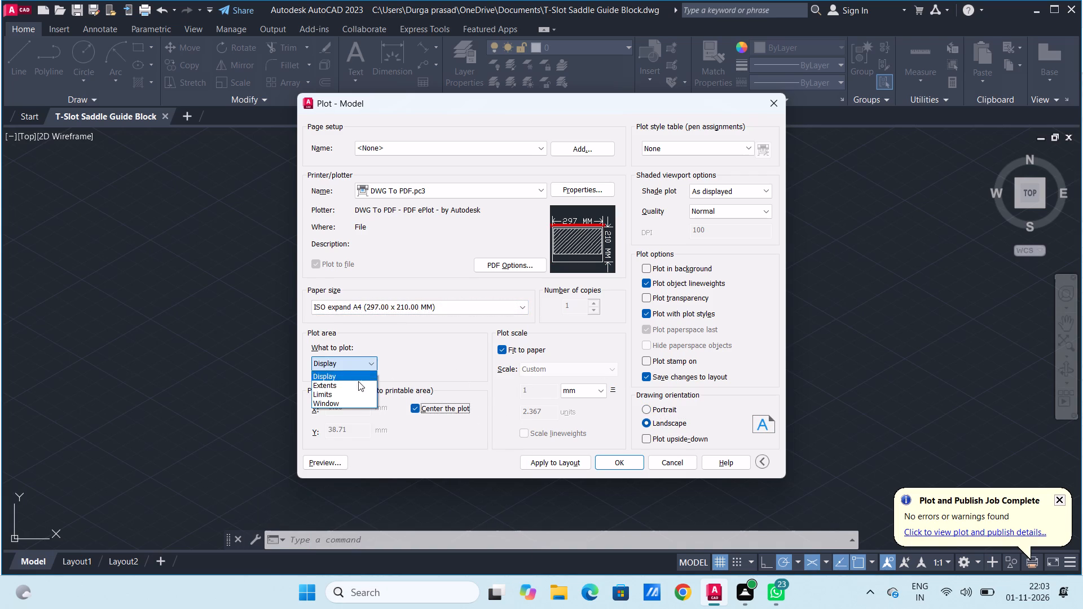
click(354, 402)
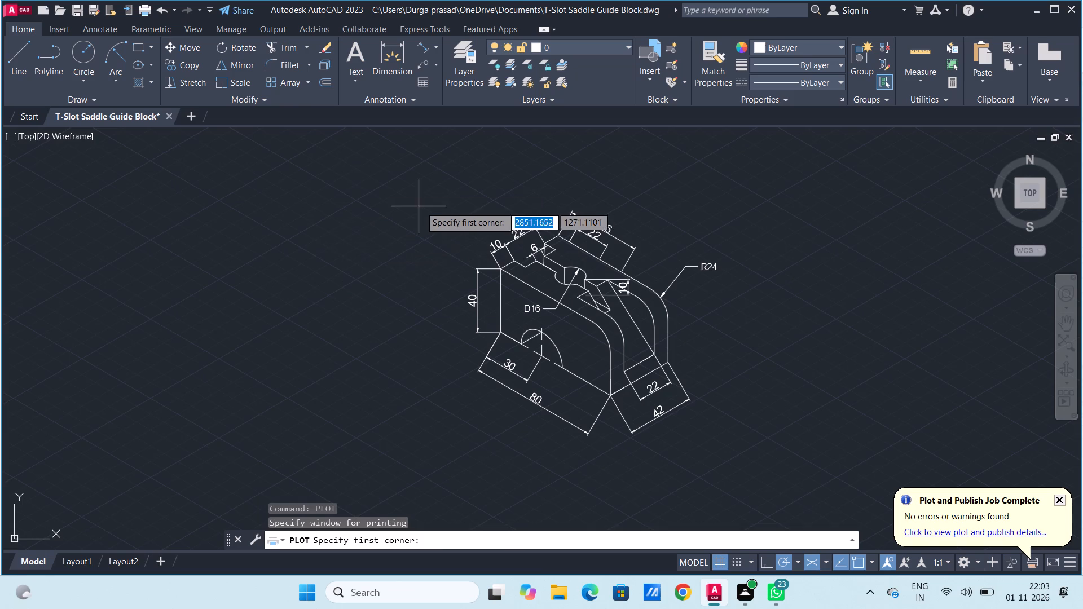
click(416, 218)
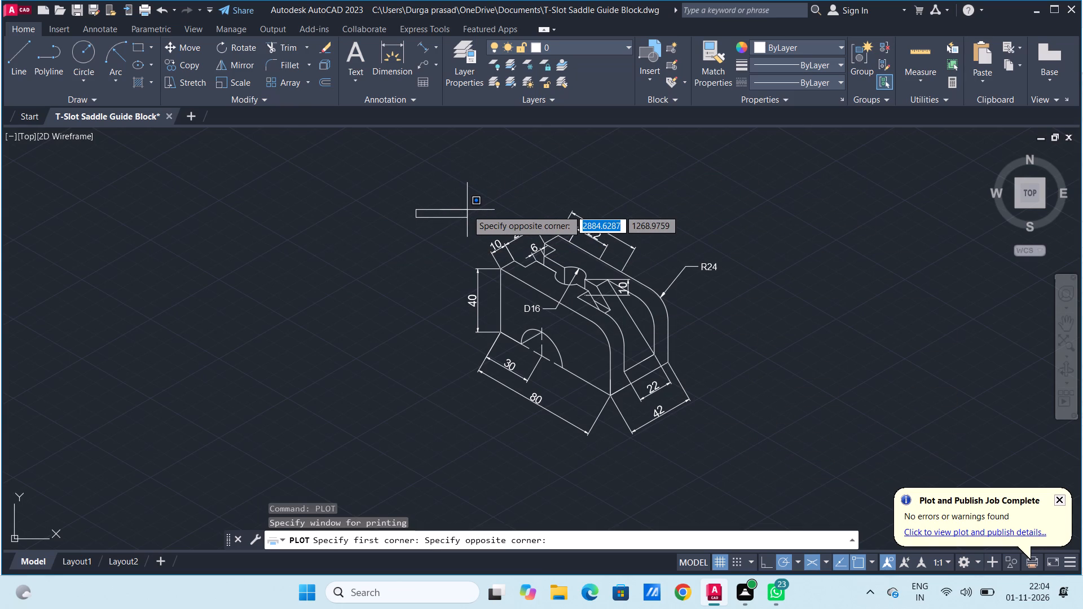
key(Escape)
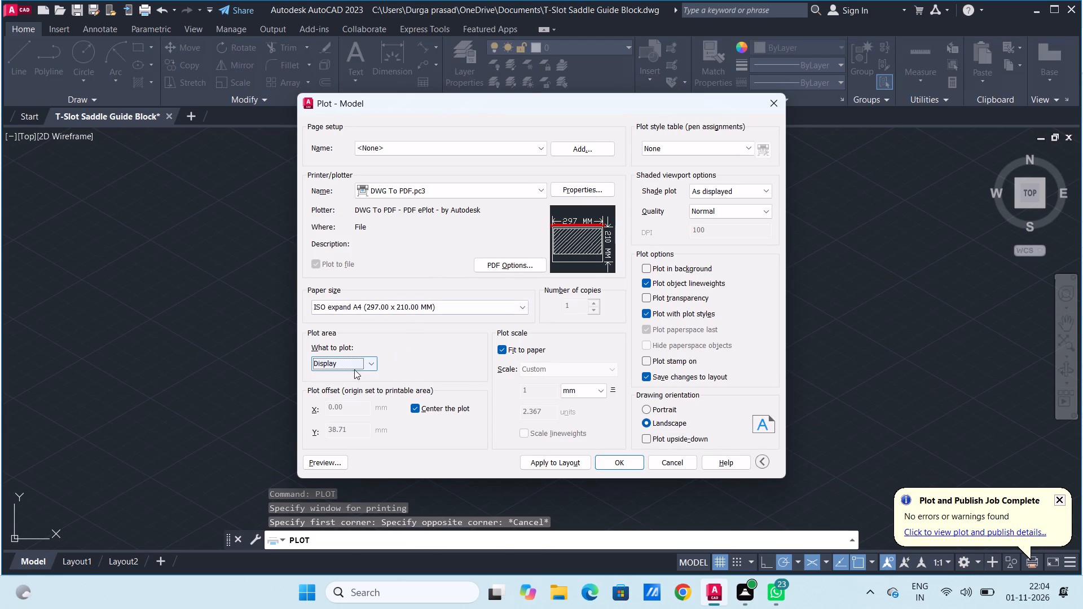
Define the plot area as a window enclosing the whole dimensioned isometric block with a margin around it.
click(351, 361)
click(358, 404)
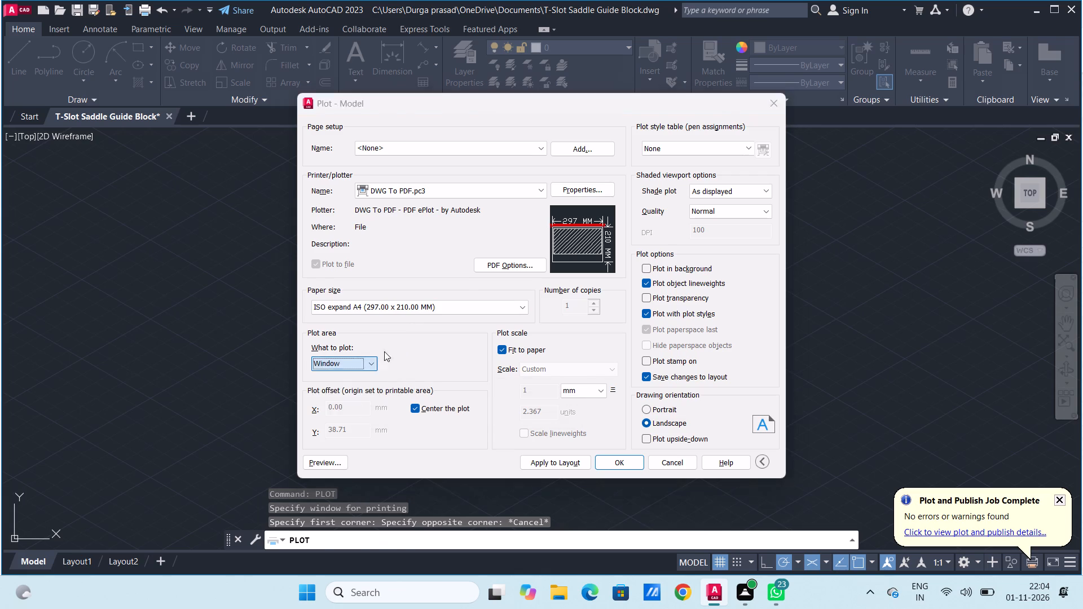
click(376, 176)
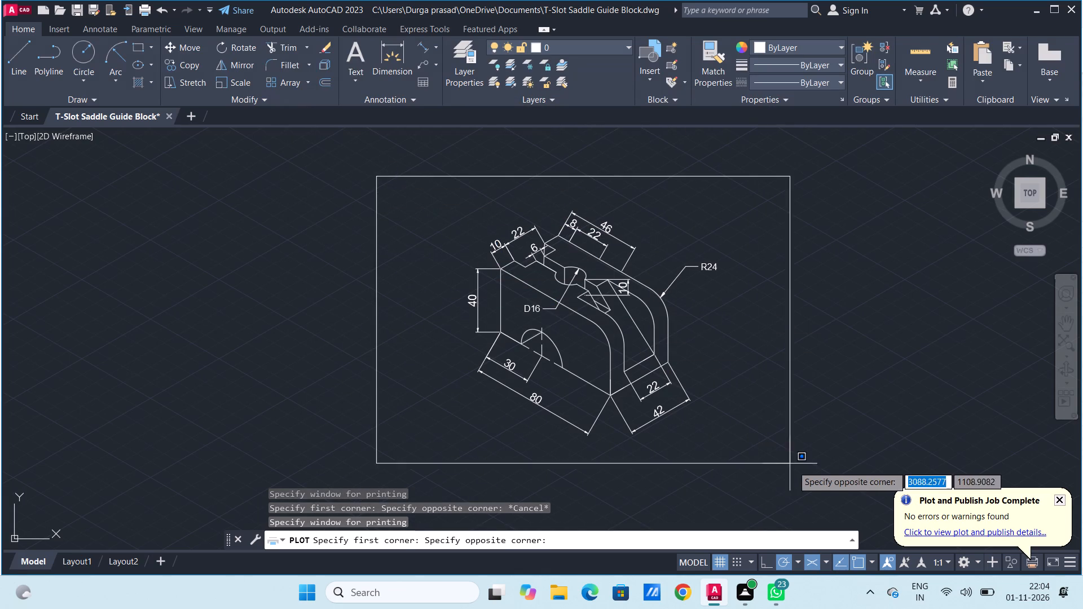
click(789, 461)
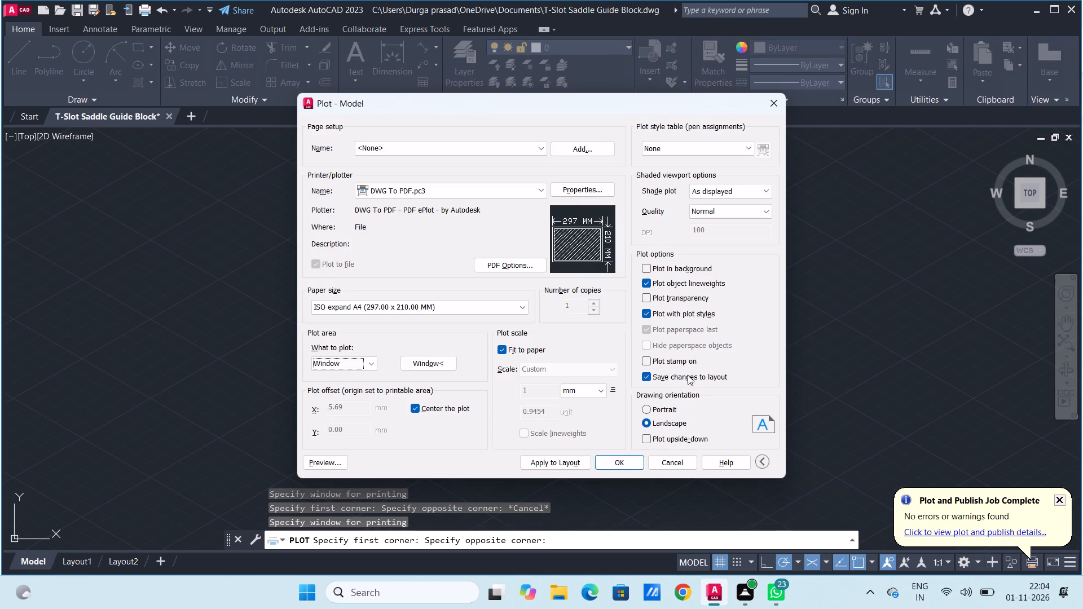
Plot the drawing to a PDF in Documents named T-Slot Saddle Guide Block, without the -Model suffix.
click(626, 460)
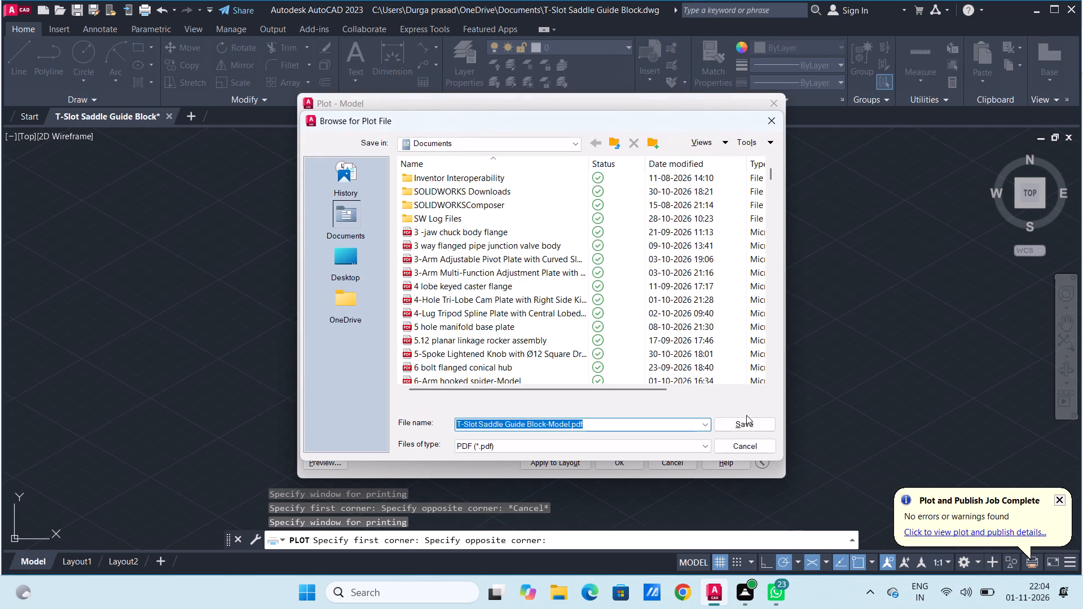
click(671, 427)
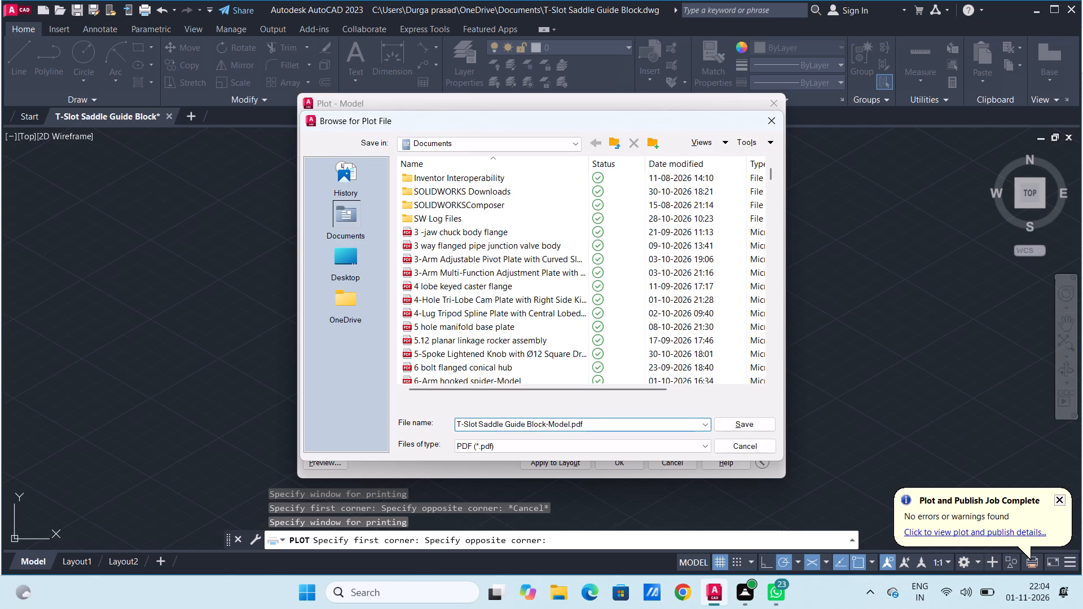
key(BackSpace)
key(BackSpace)
key(BackSpace)
key(BackSpace)
key(BackSpace)
key(BackSpace)
key(BackSpace)
key(BackSpace)
key(BackSpace)
key(BackSpace)
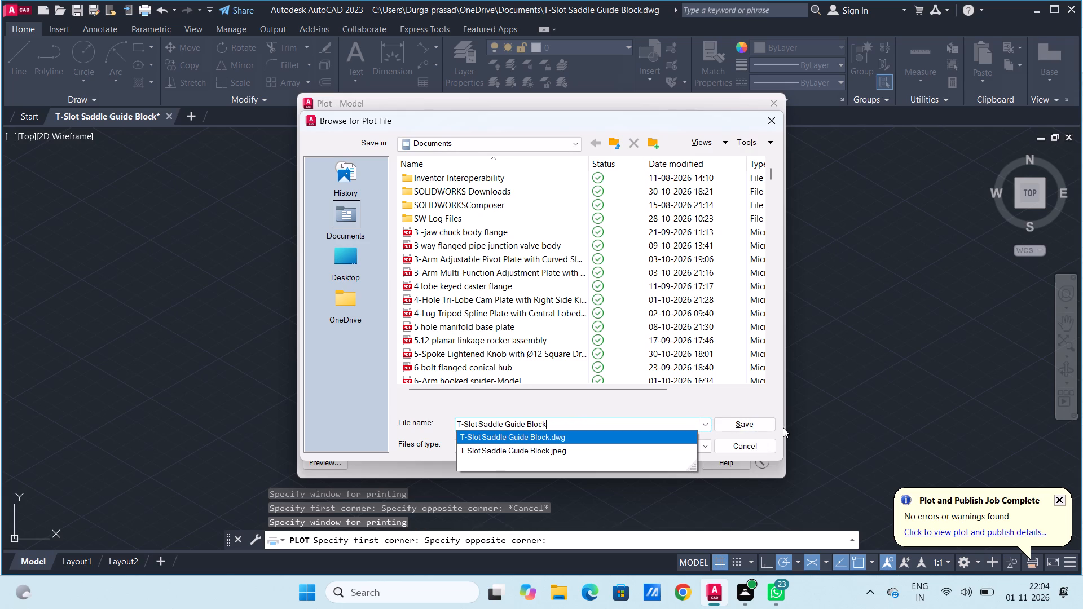
click(759, 422)
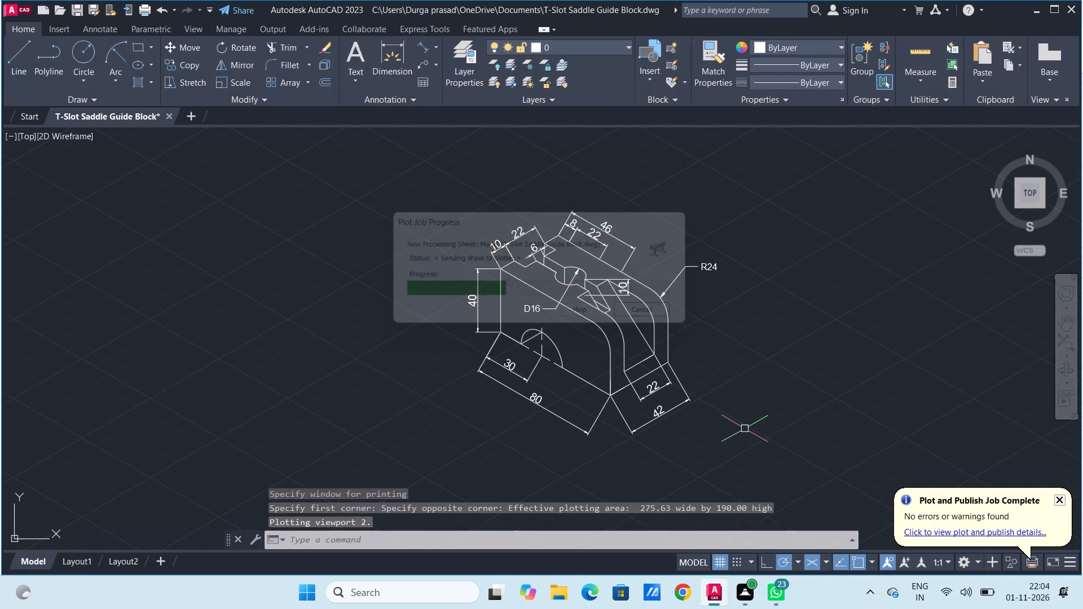
click(804, 410)
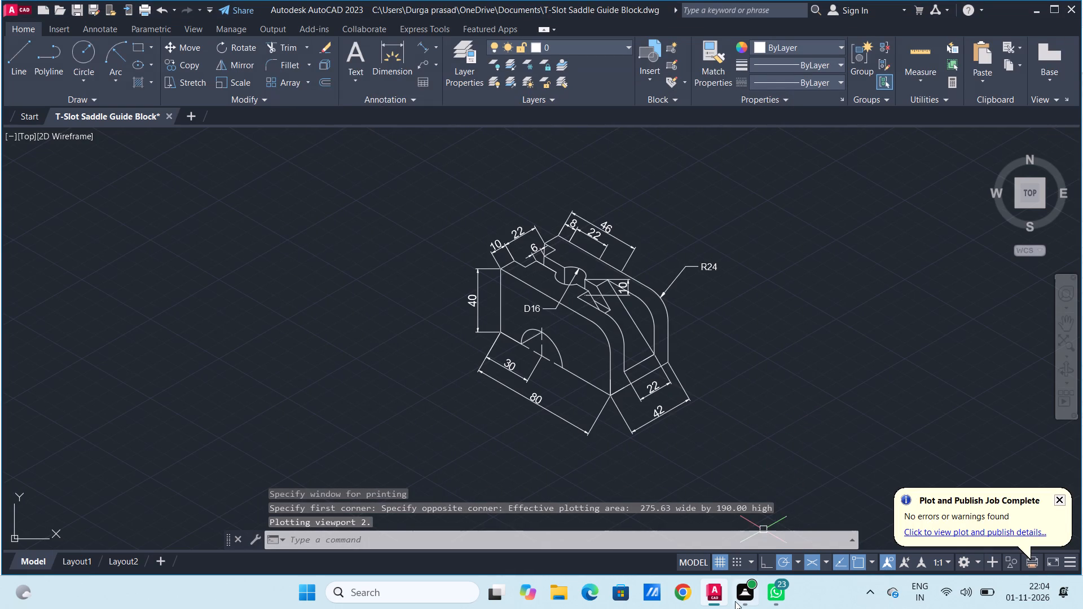